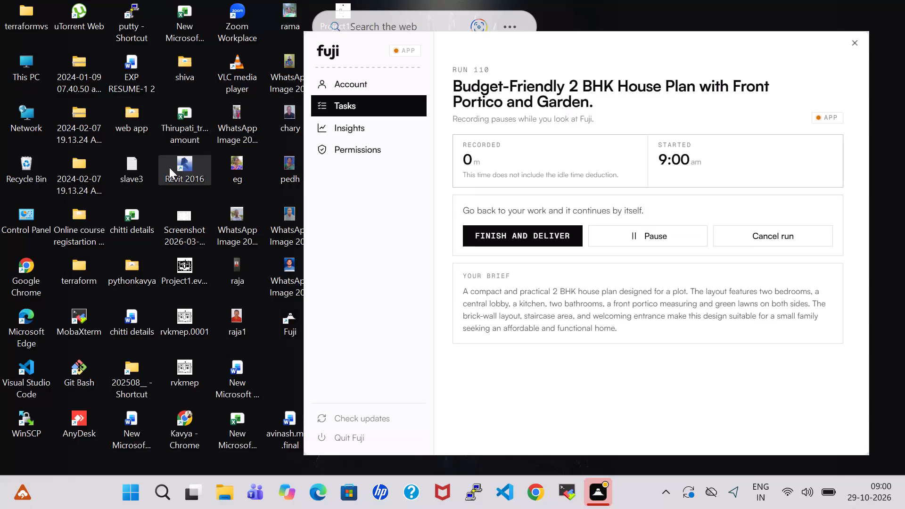
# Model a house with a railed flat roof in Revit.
# Launch Revit 2016 from the desktop.
pyautogui.doubleClick(190, 166)
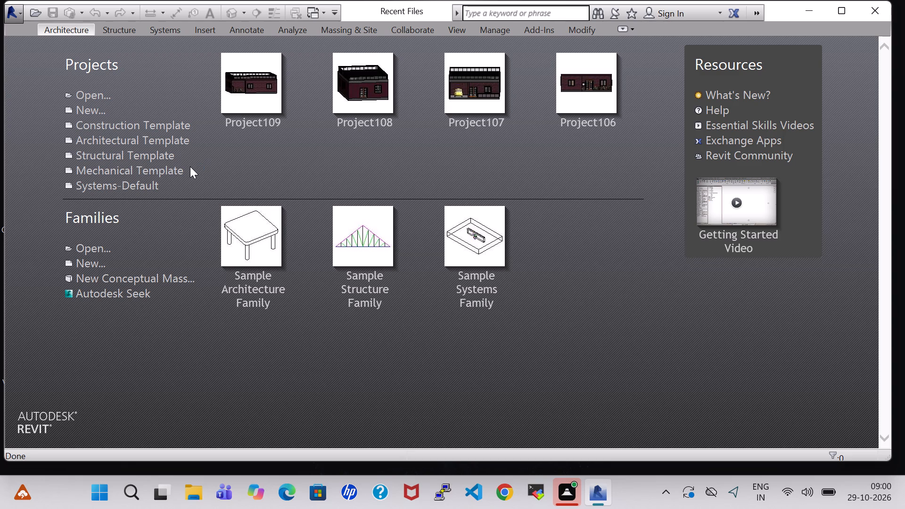
# Start a new project from the Recent Files page.
pyautogui.click(79, 117)
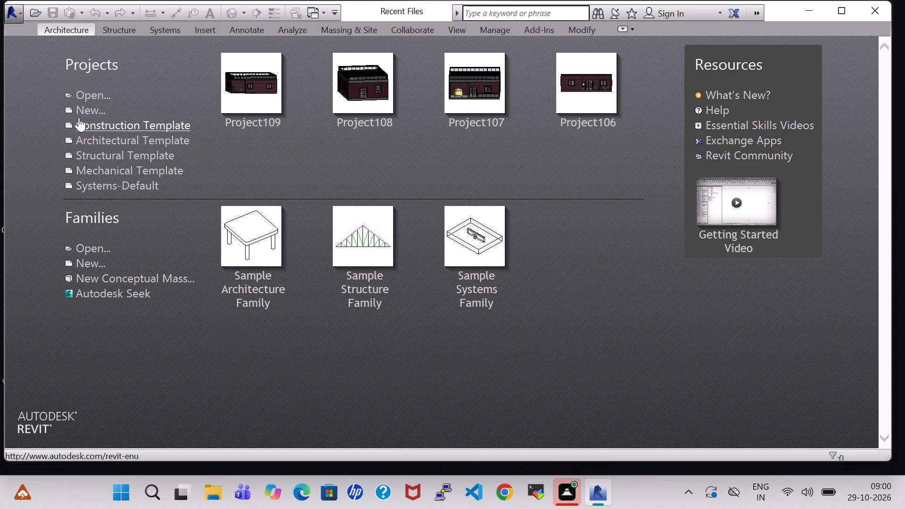
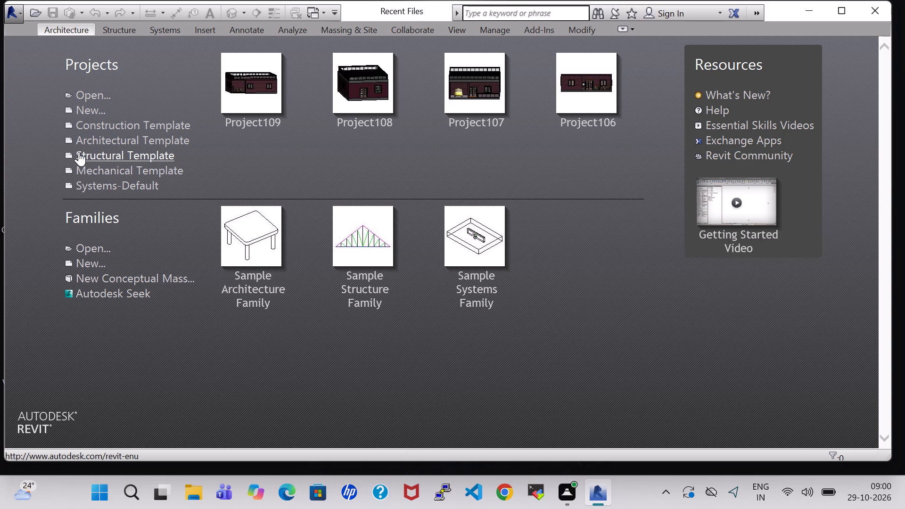
# Create a new project from the Architectural Template.
pyautogui.click(88, 111)
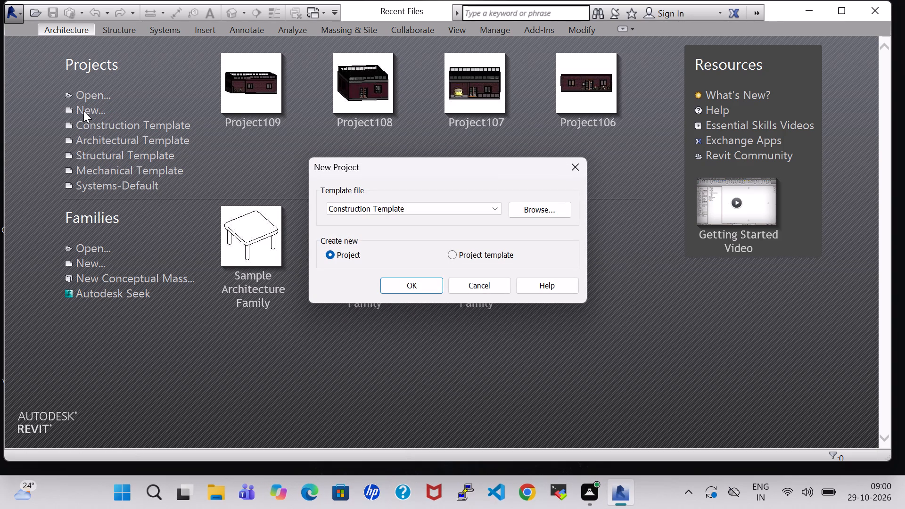
pyautogui.click(379, 206)
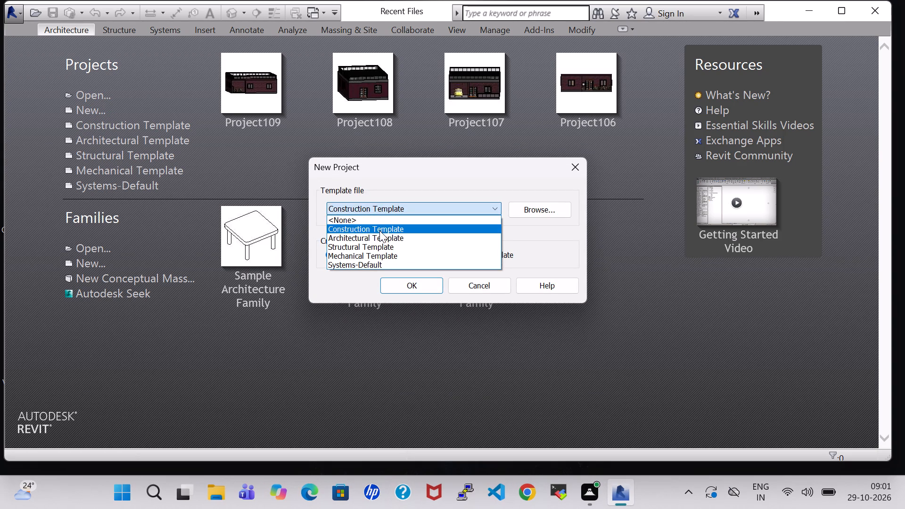
pyautogui.click(379, 234)
pyautogui.click(404, 285)
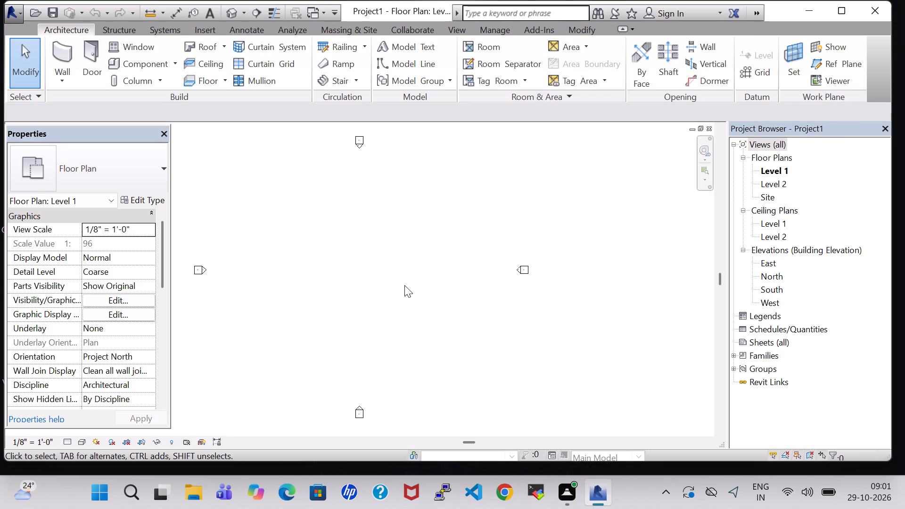
# Draw the closed rectangular outer walls in Generic - 8" with a height of 10', 37' wide by 61' long.
pyautogui.press('Right')
pyautogui.press('Right')
pyautogui.press('Right')
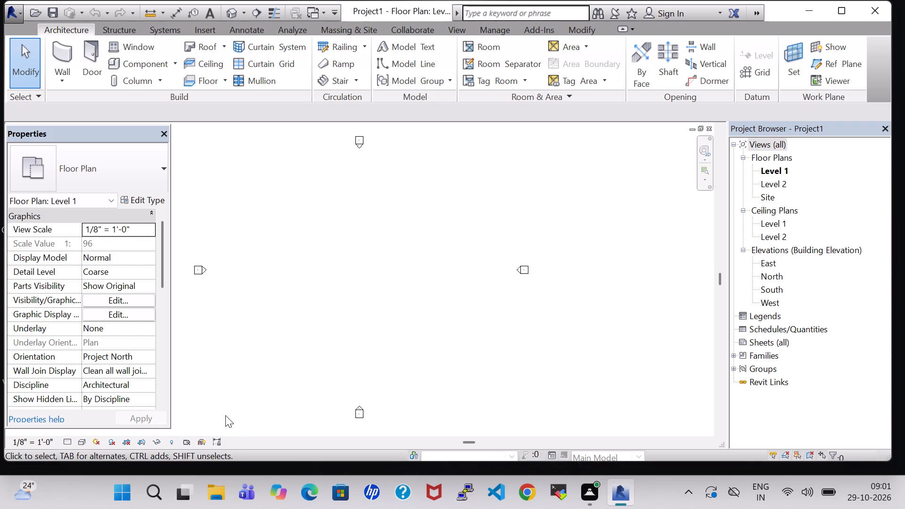
pyautogui.click(232, 443)
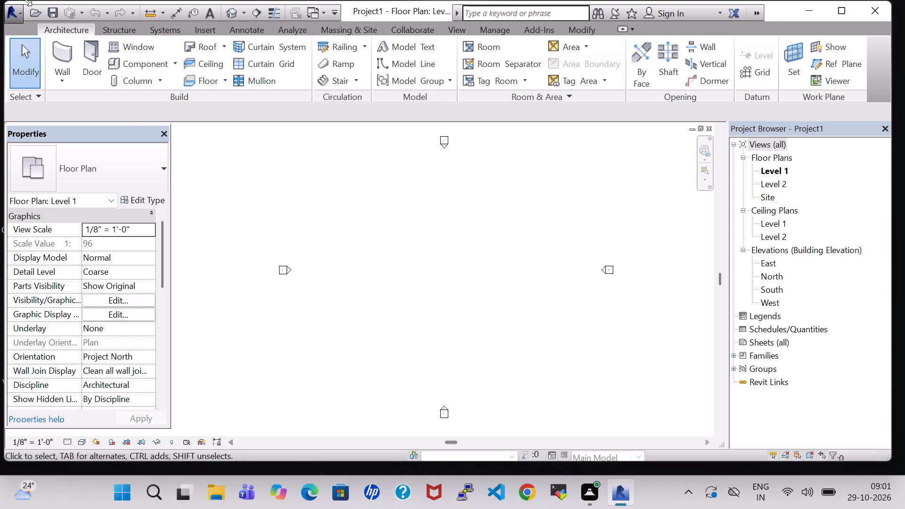
pyautogui.click(67, 58)
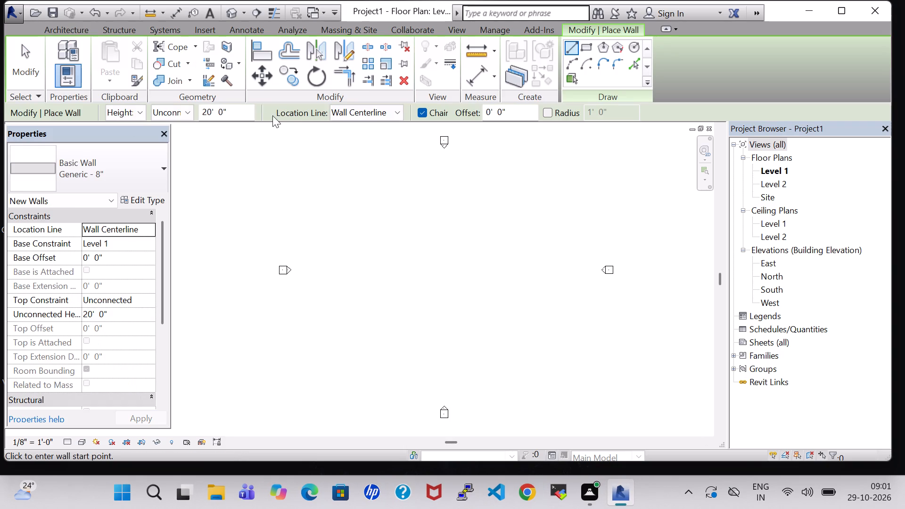
pyautogui.click(209, 107)
pyautogui.press('BackSpace')
pyautogui.press('1')
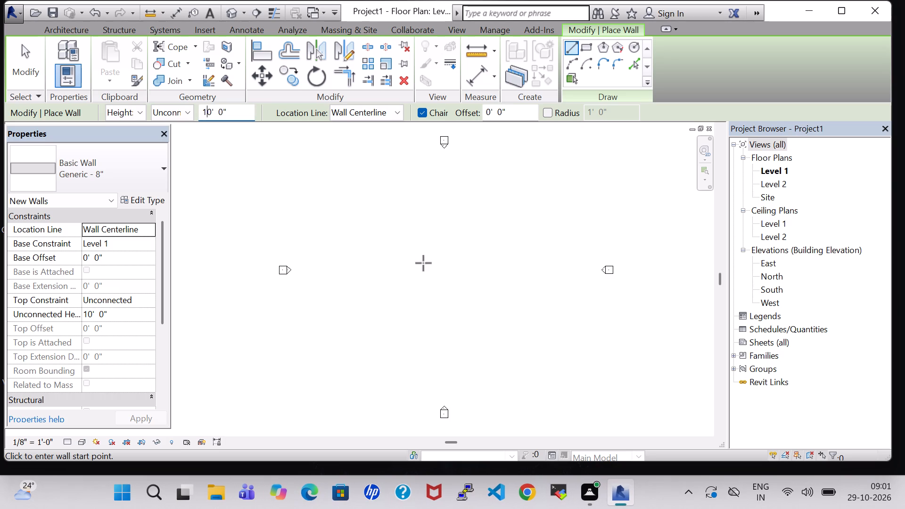
pyautogui.click(371, 201)
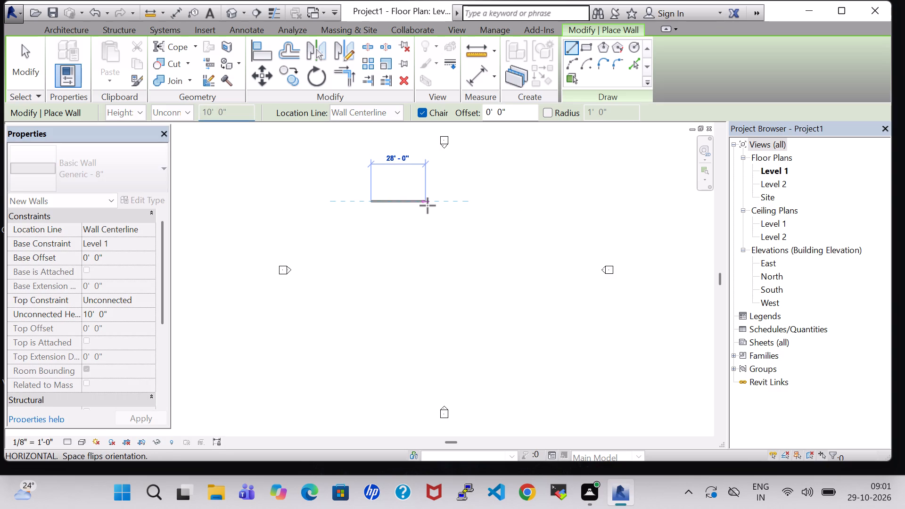
pyautogui.write('37')
pyautogui.press('Return')
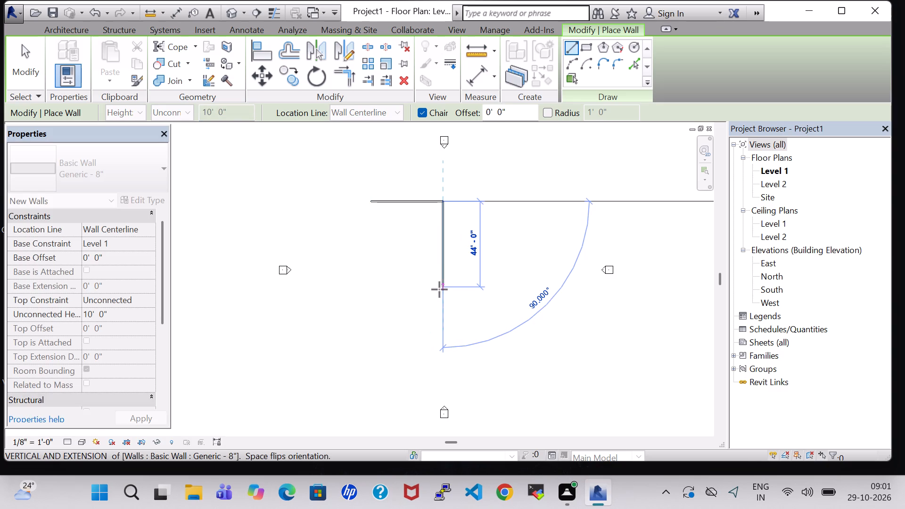
pyautogui.write('61')
pyautogui.press('Return')
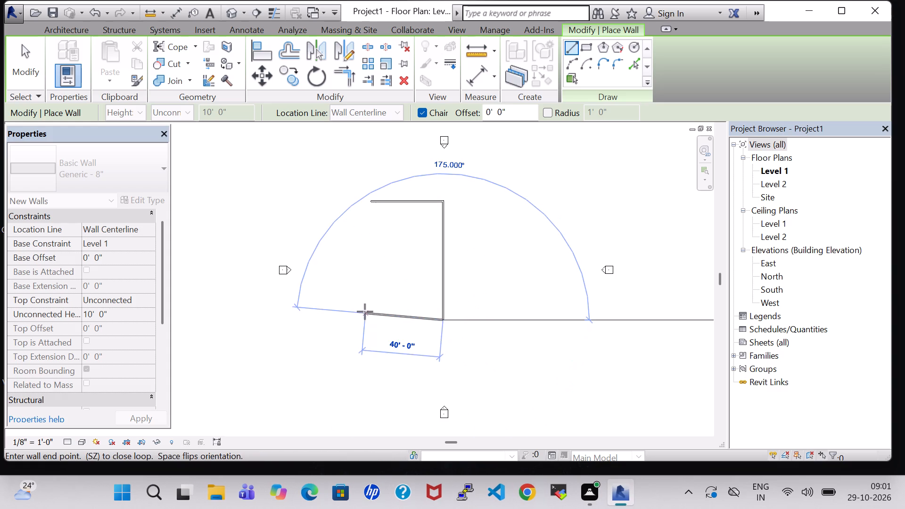
pyautogui.click(368, 318)
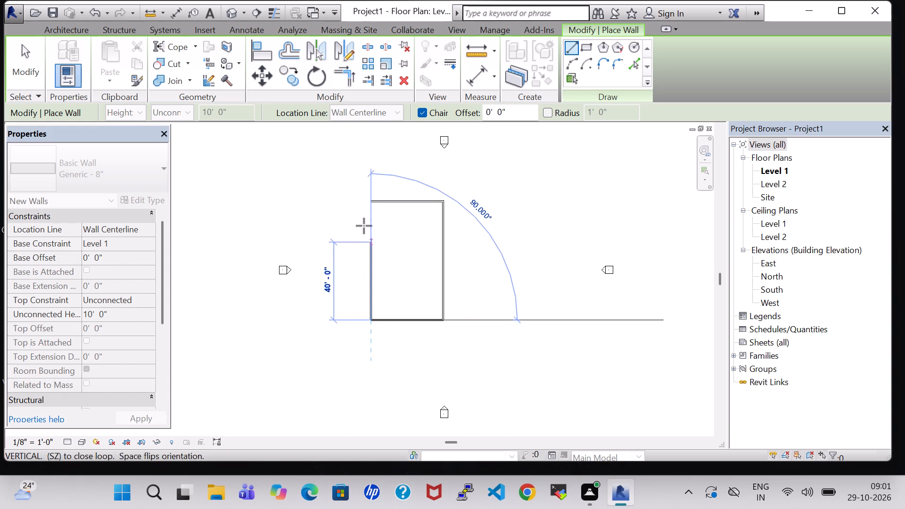
pyautogui.click(367, 206)
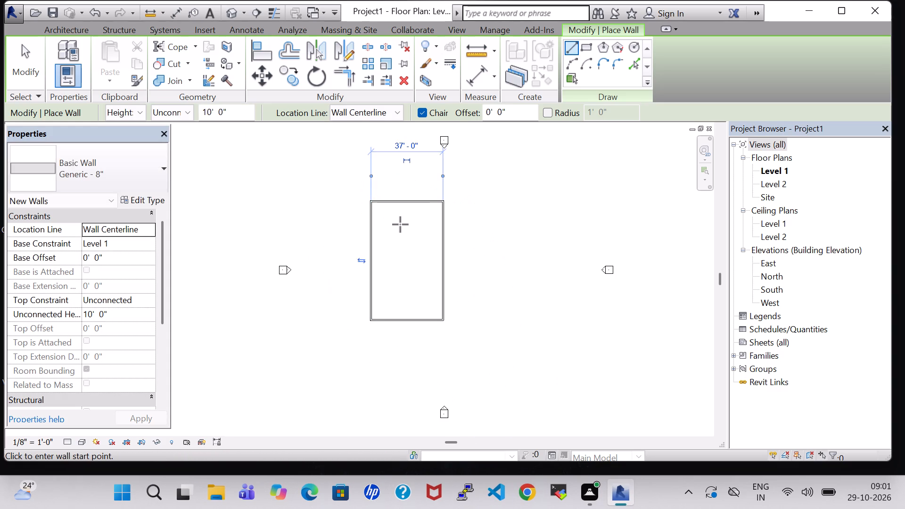
# Draw a 3' wall south from the north wall about 7' from the northwest corner, plus a short wall going west.
pyautogui.scroll(4, 400, 224)
pyautogui.moveTo(400, 224); pyautogui.dragTo(478, 216, button='middle')
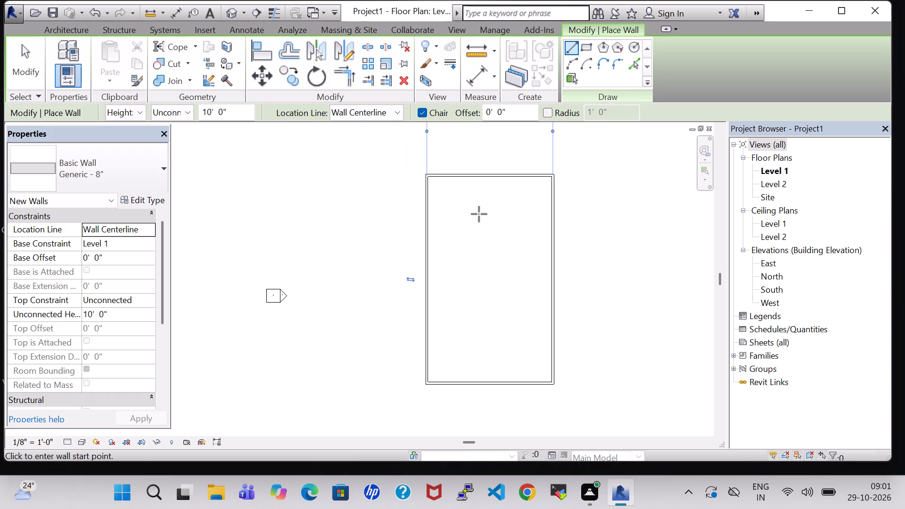
pyautogui.press('Escape')
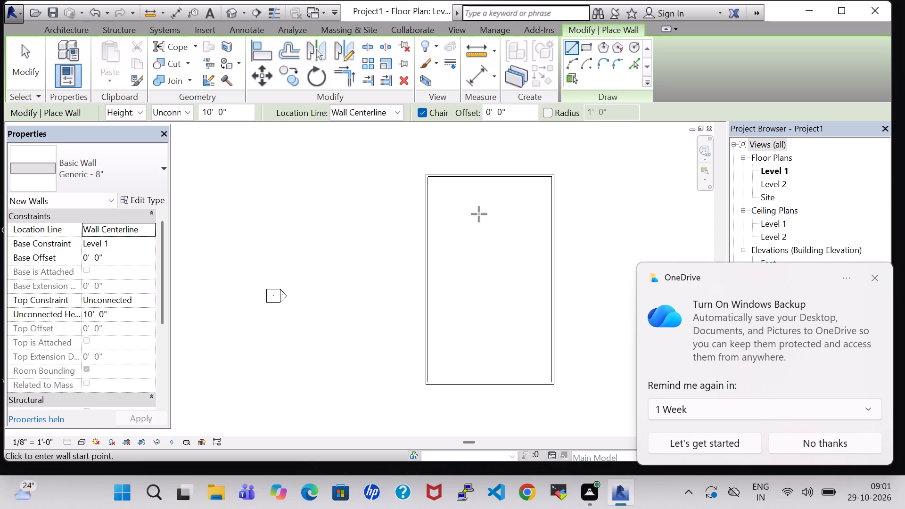
pyautogui.click(451, 175)
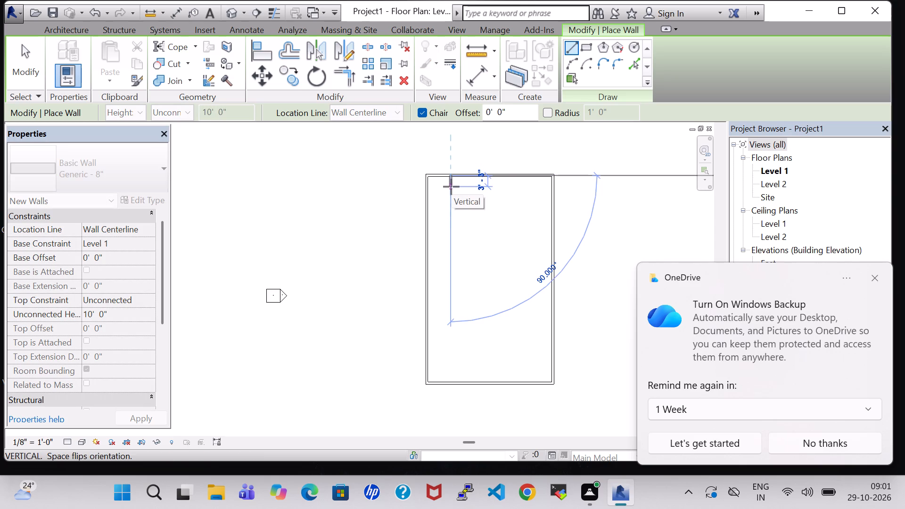
pyautogui.press('3')
pyautogui.press("'")
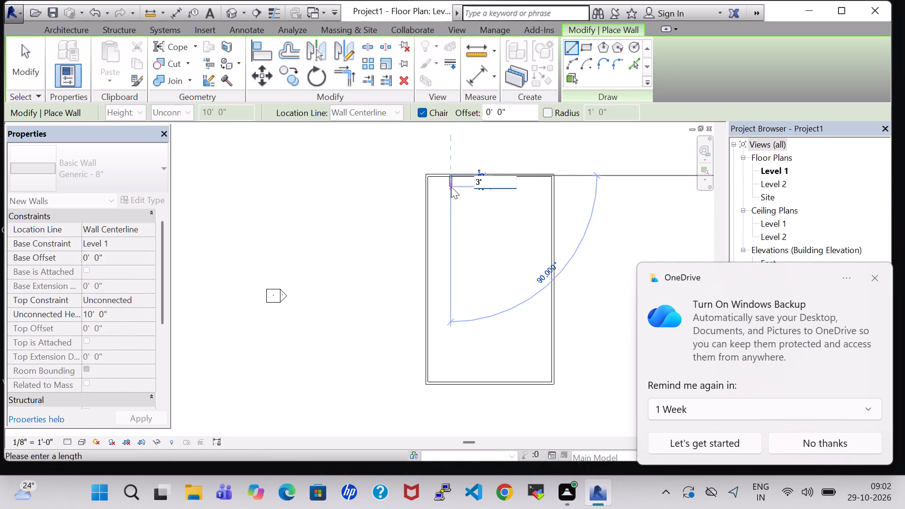
pyautogui.press('Return')
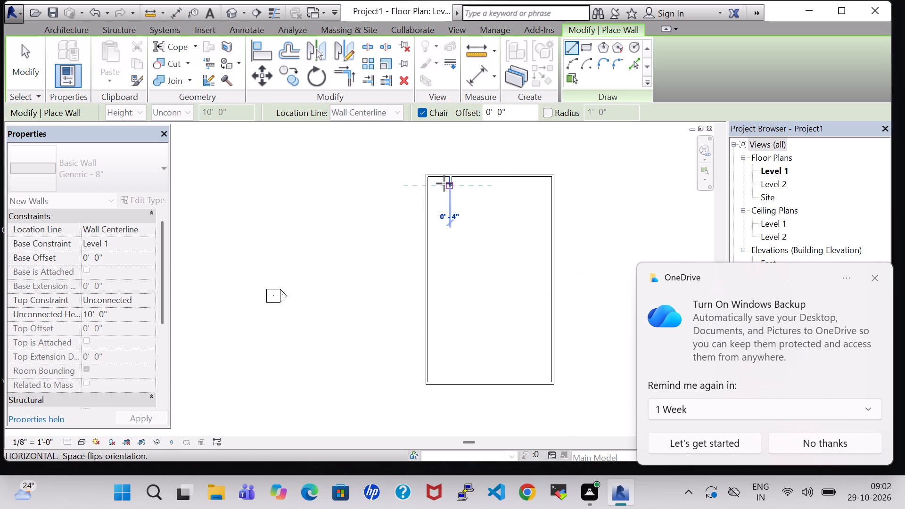
pyautogui.click(440, 183)
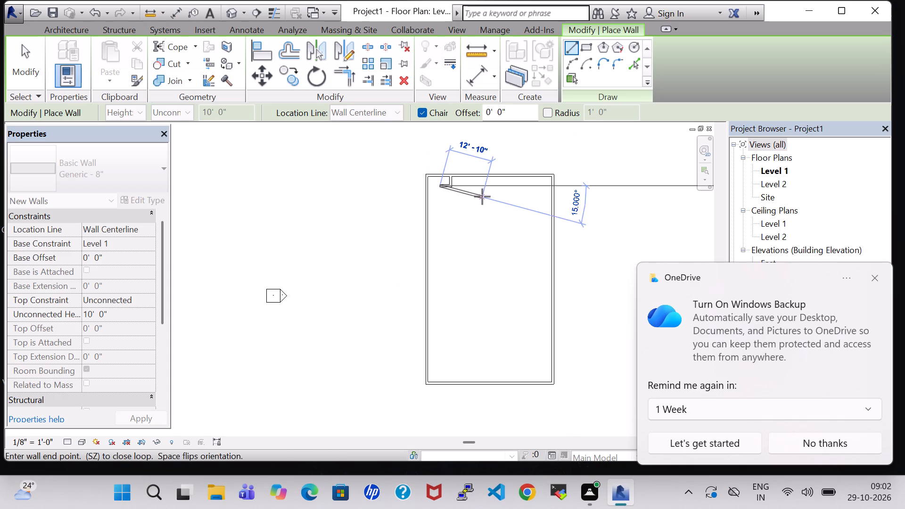
pyautogui.press('Escape')
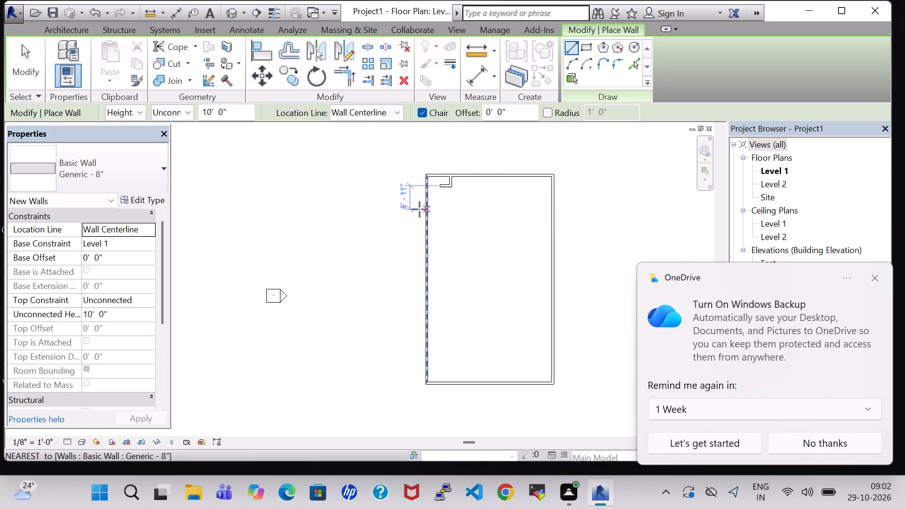
# Draw a 3' wall east from the west wall below the corner and connect it up to the short wall's end.
pyautogui.click(427, 211)
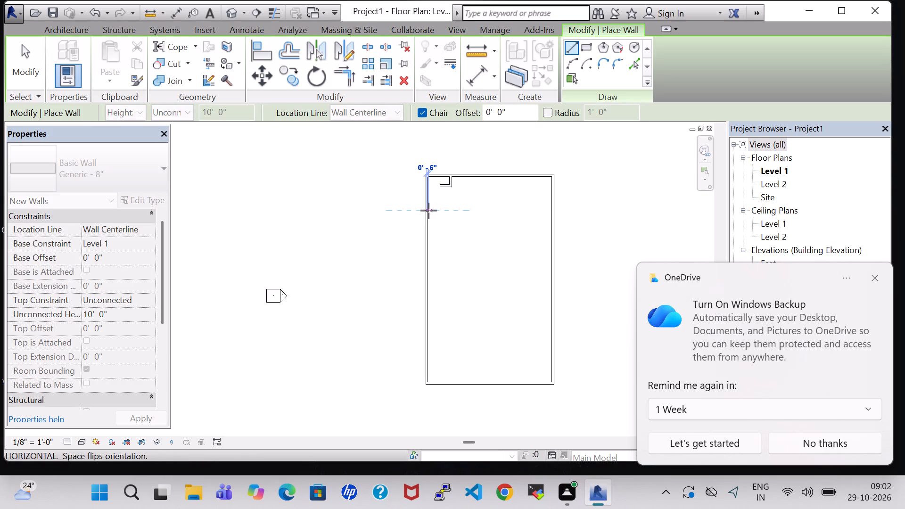
pyautogui.write("3'")
pyautogui.press('Return')
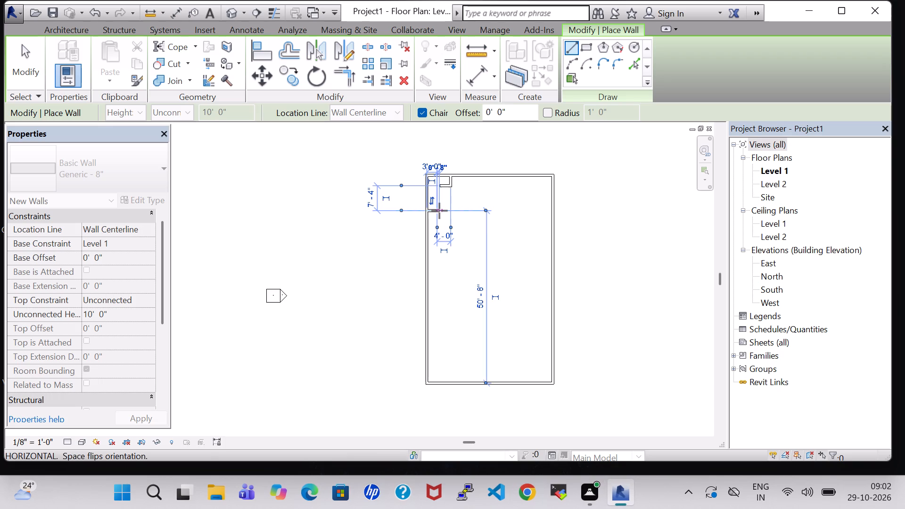
pyautogui.click(439, 187)
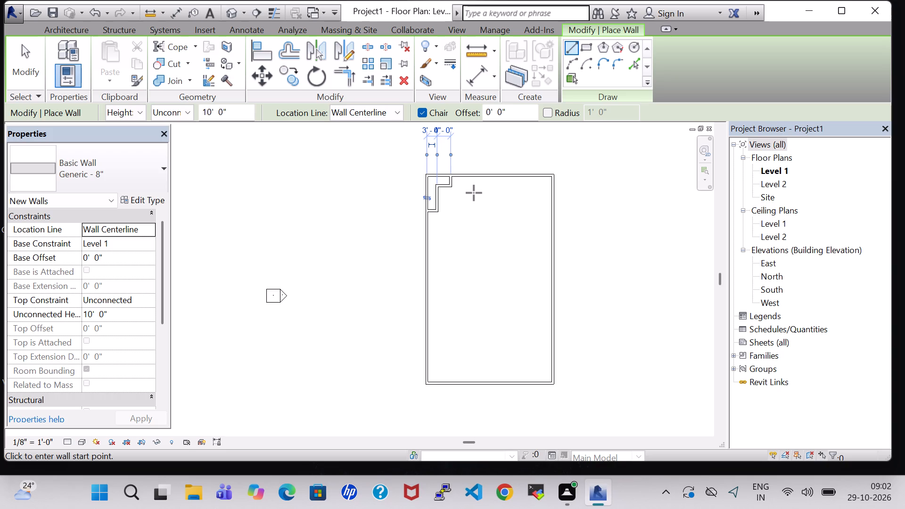
# Continue from the notch's northeast corner with a wall 8' east and another 9'-6" south.
pyautogui.scroll(7, 448, 187)
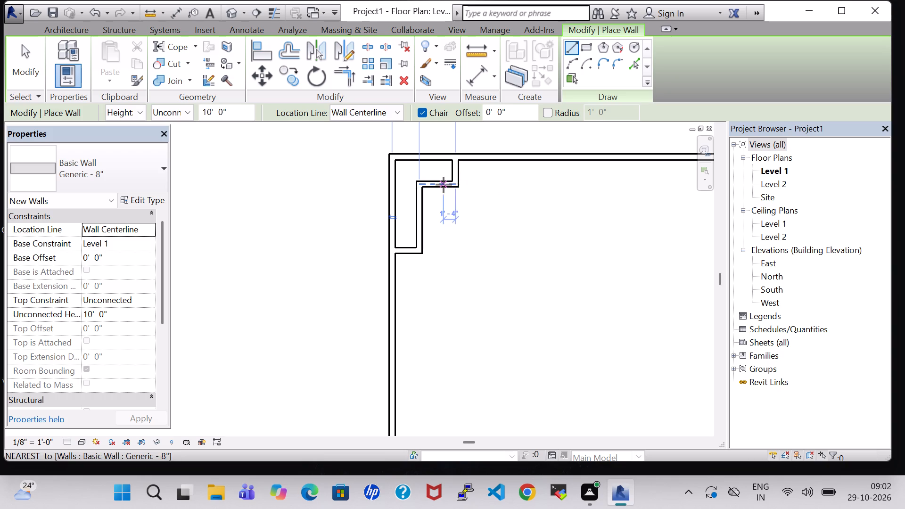
pyautogui.click(458, 182)
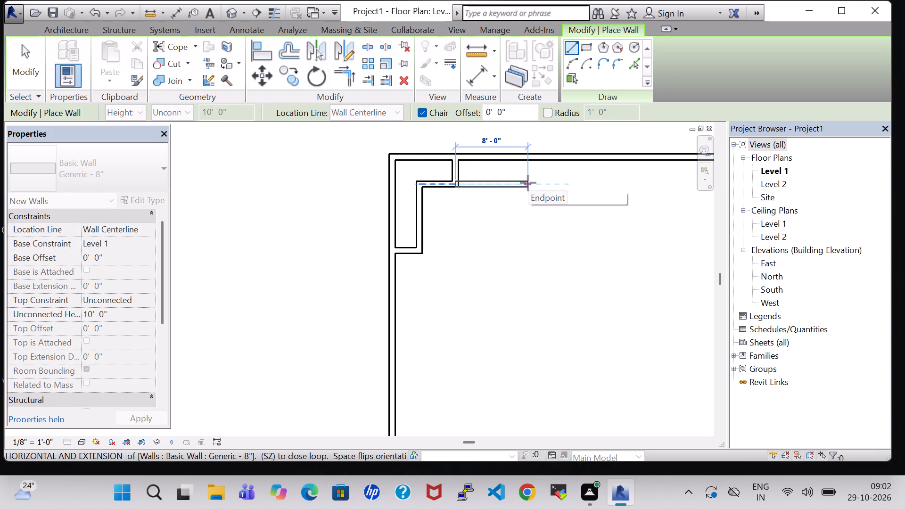
pyautogui.click(528, 183)
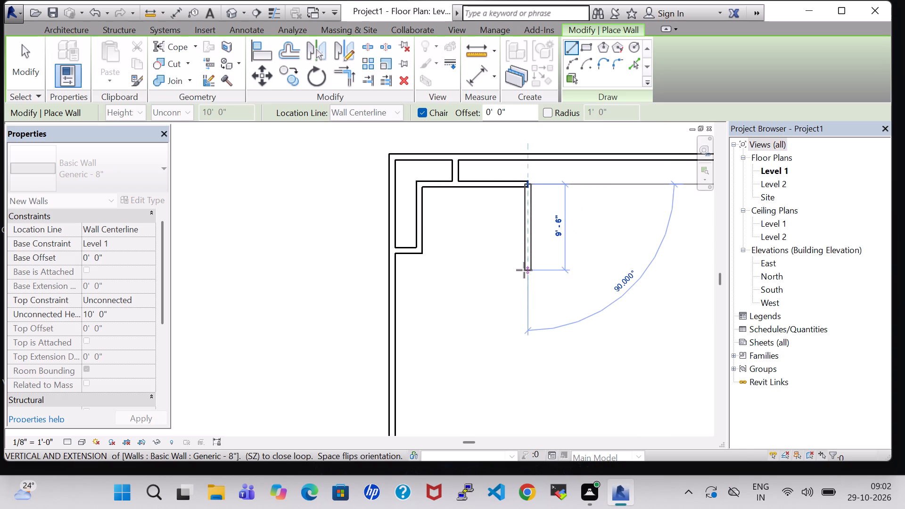
pyautogui.click(524, 270)
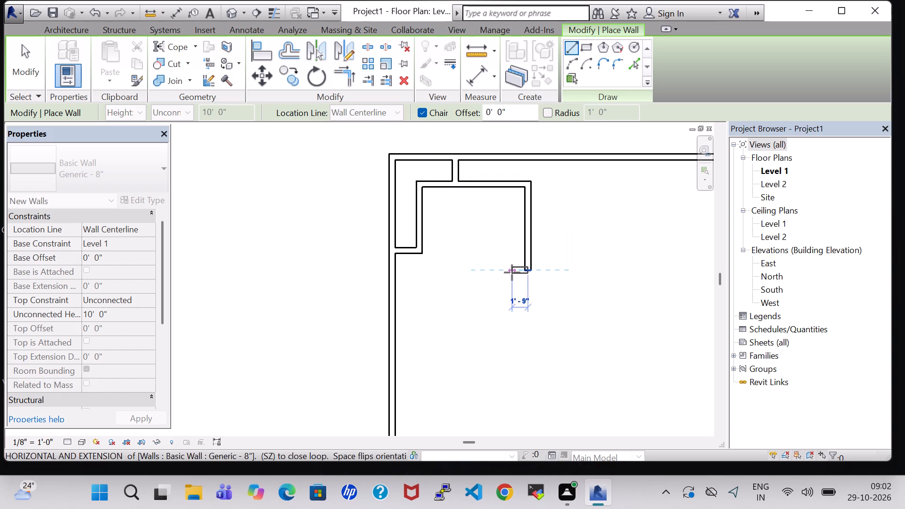
pyautogui.press('Escape')
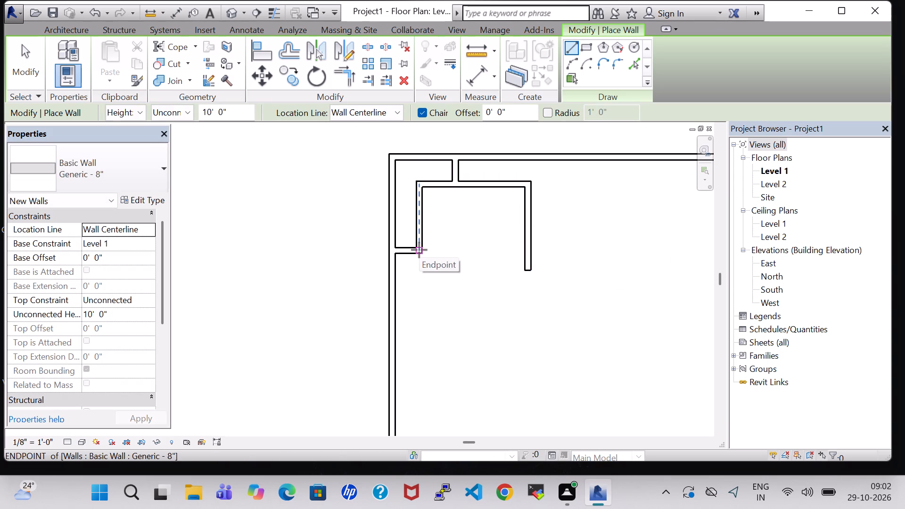
# Close the room with a wall about 2'-11" south from the notch's lower corner and a 12' wall east.
pyautogui.click(419, 250)
pyautogui.click(424, 277)
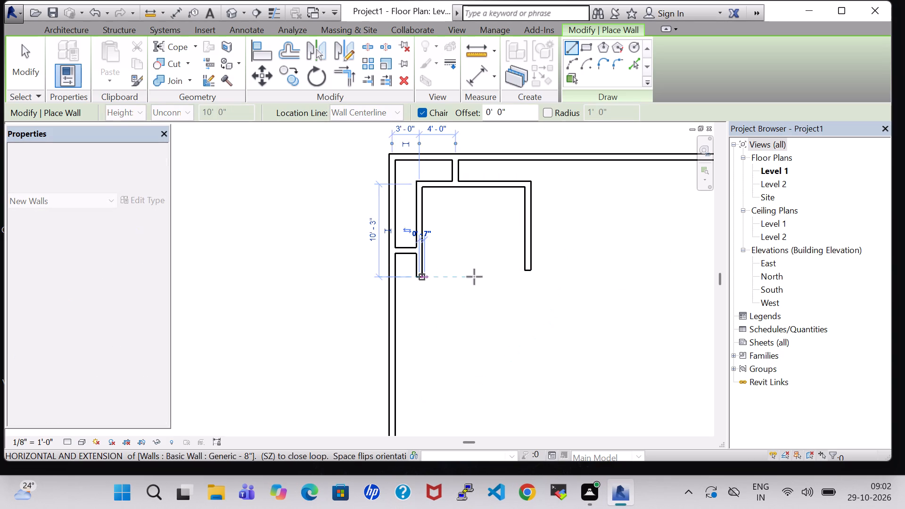
pyautogui.click(530, 274)
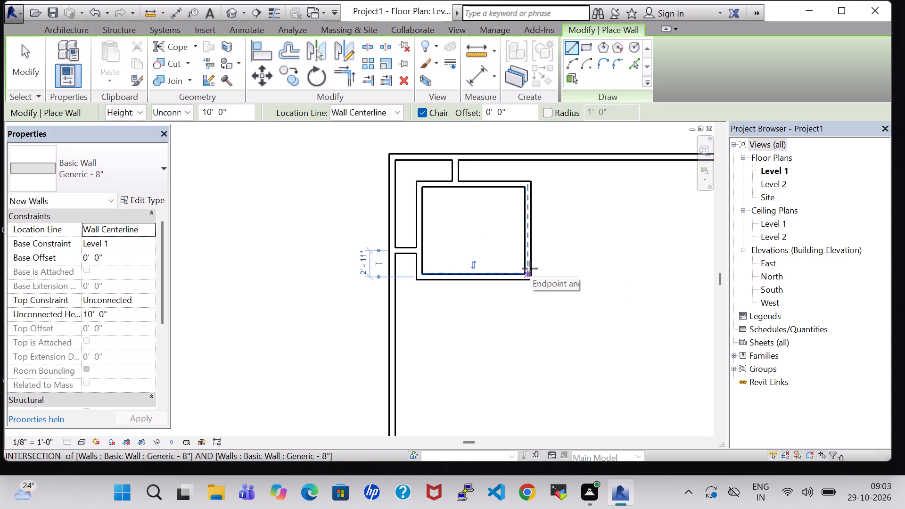
pyautogui.press('Escape')
pyautogui.press('Escape')
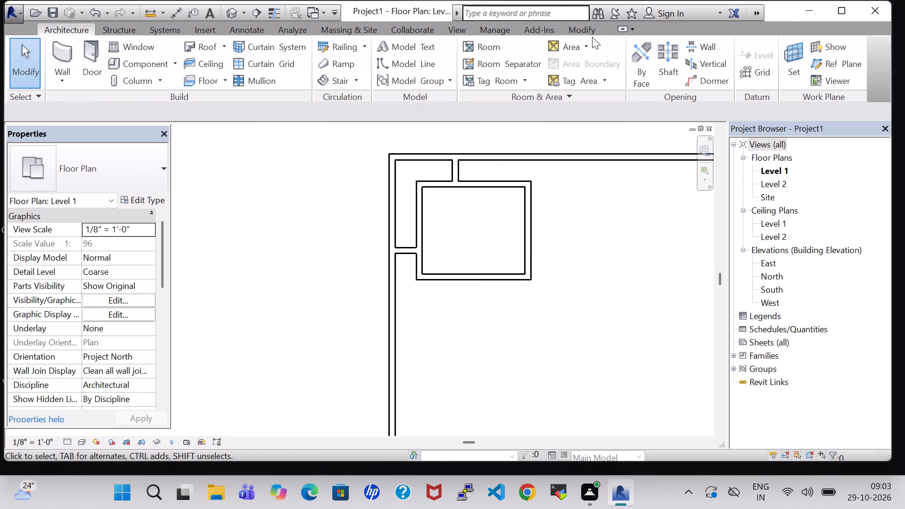
# Split the walls at both ends of the short 3' connector between the north outer wall and the room, and delete the connector.
pyautogui.click(592, 33)
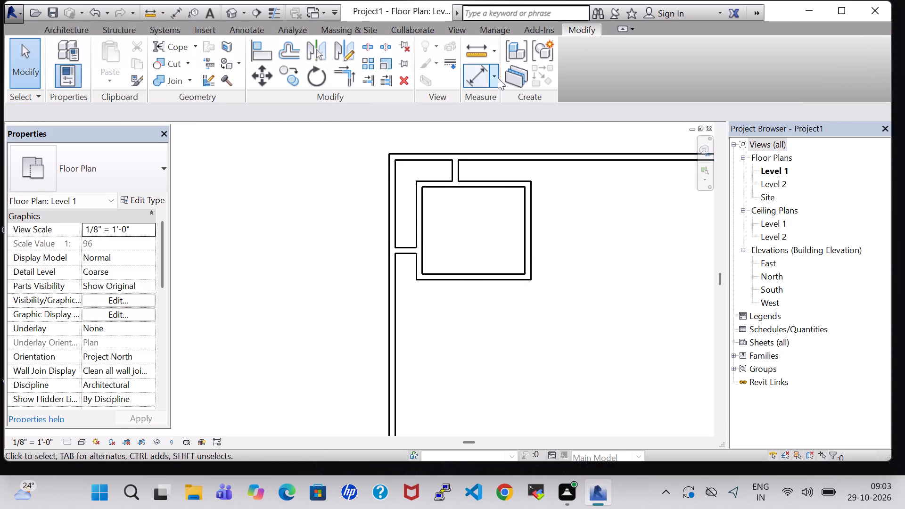
pyautogui.click(365, 51)
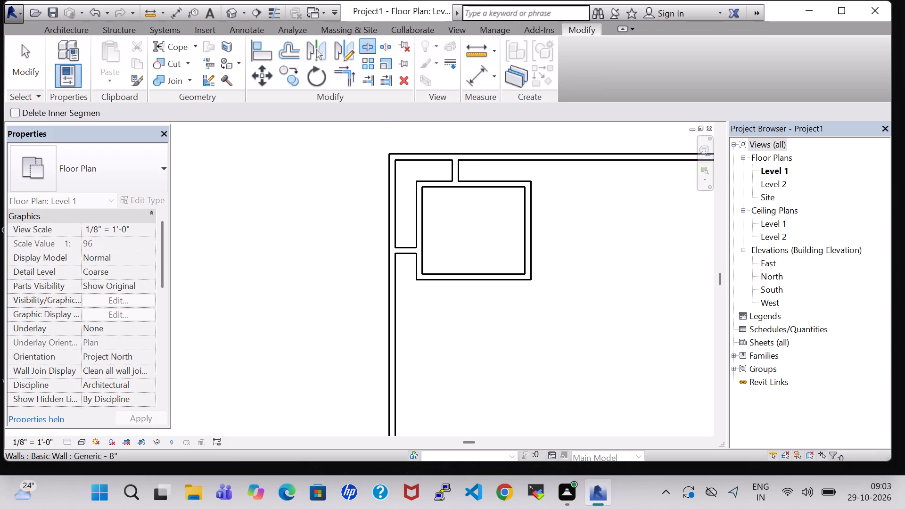
pyautogui.scroll(8, 457, 161)
pyautogui.click(456, 152)
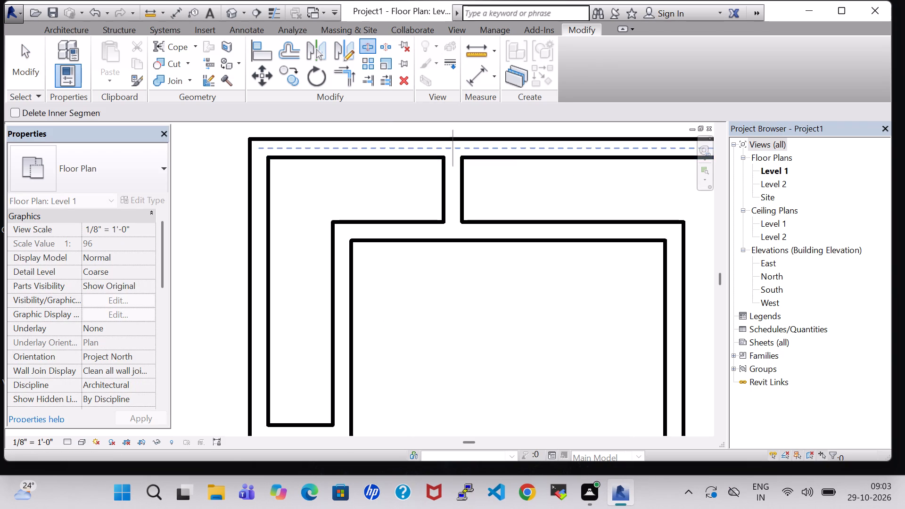
pyautogui.click(457, 230)
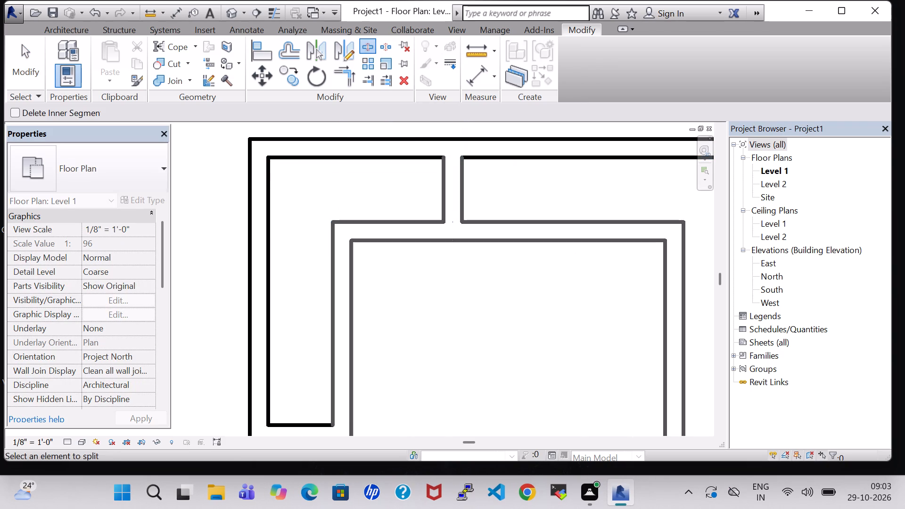
pyautogui.press('Escape')
pyautogui.press('Escape')
pyautogui.click(466, 187)
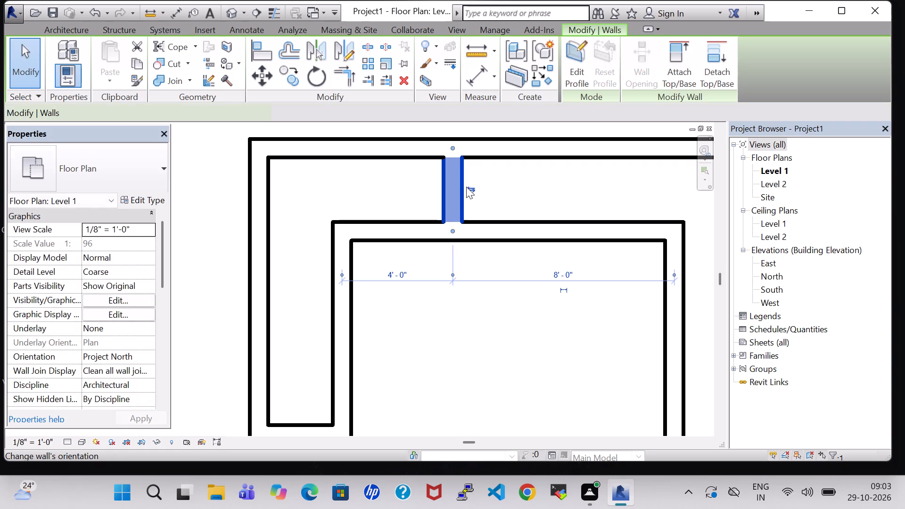
pyautogui.press('Delete')
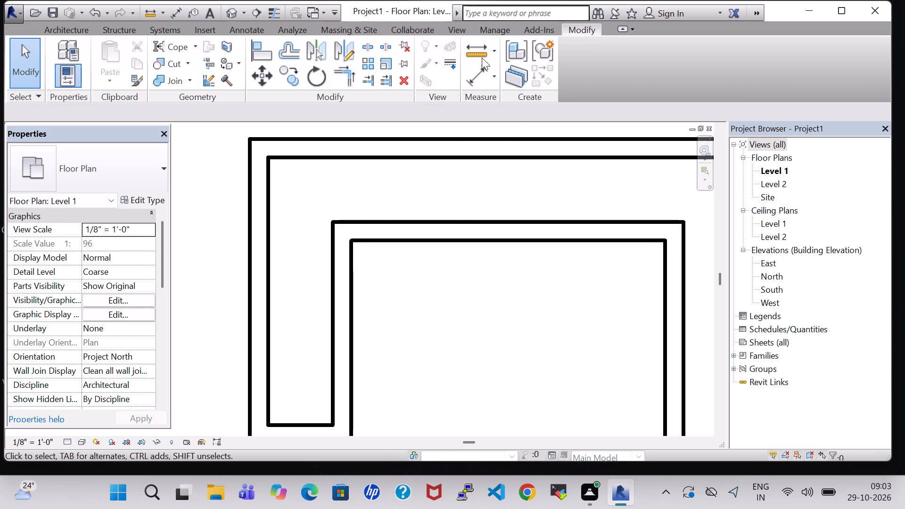
# Split the walls at both ends of the short connector between the west outer wall and the room, and delete the connector.
pyautogui.click(371, 52)
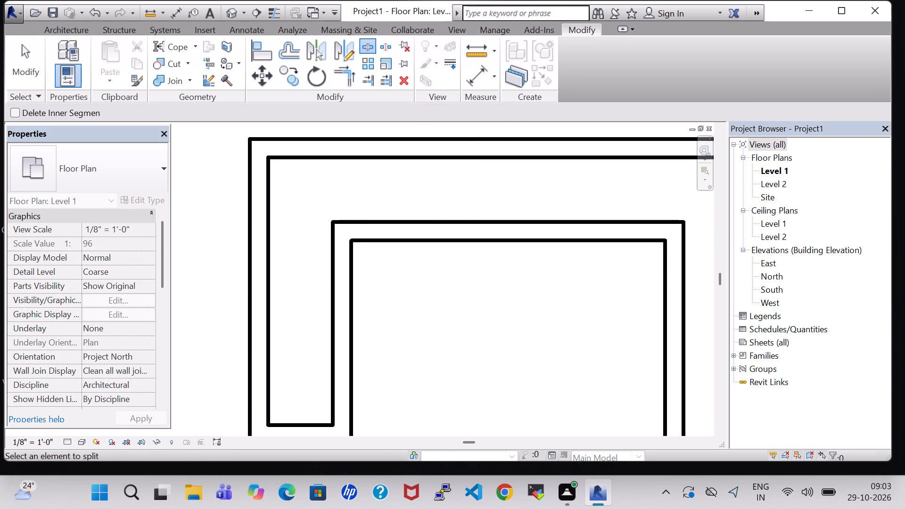
pyautogui.moveTo(387, 296); pyautogui.dragTo(442, 186, button='middle')
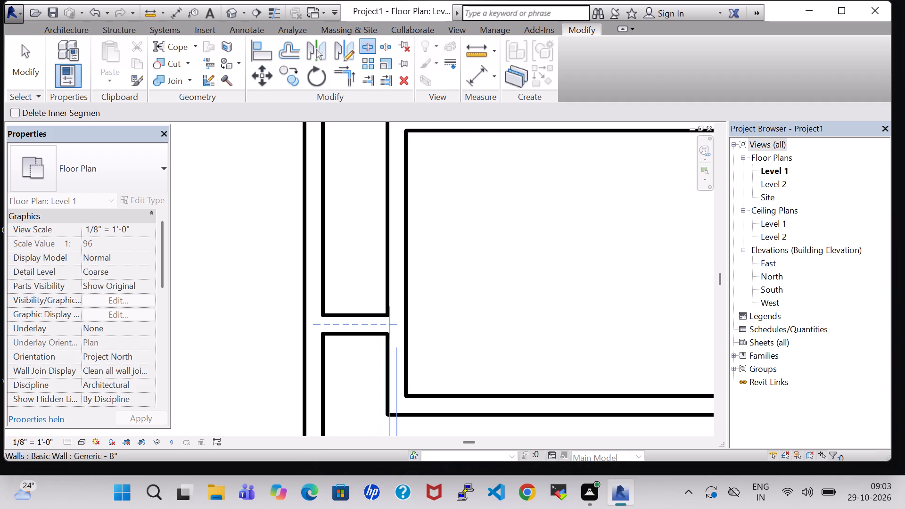
pyautogui.click(393, 326)
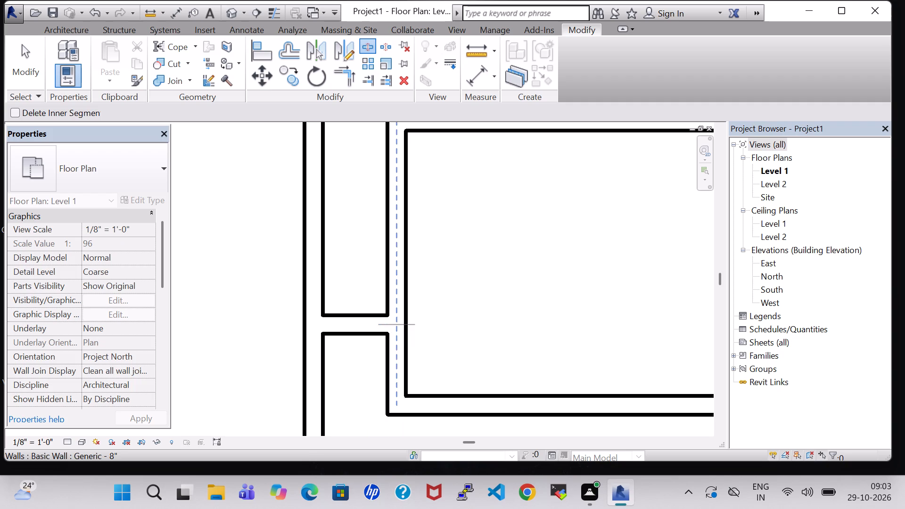
pyautogui.click(313, 320)
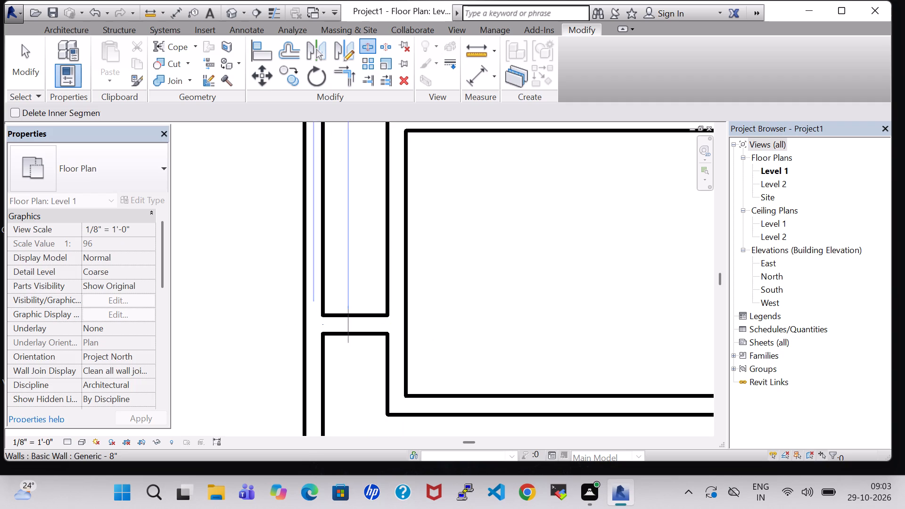
pyautogui.press('Escape')
pyautogui.press('Escape')
pyautogui.click(351, 321)
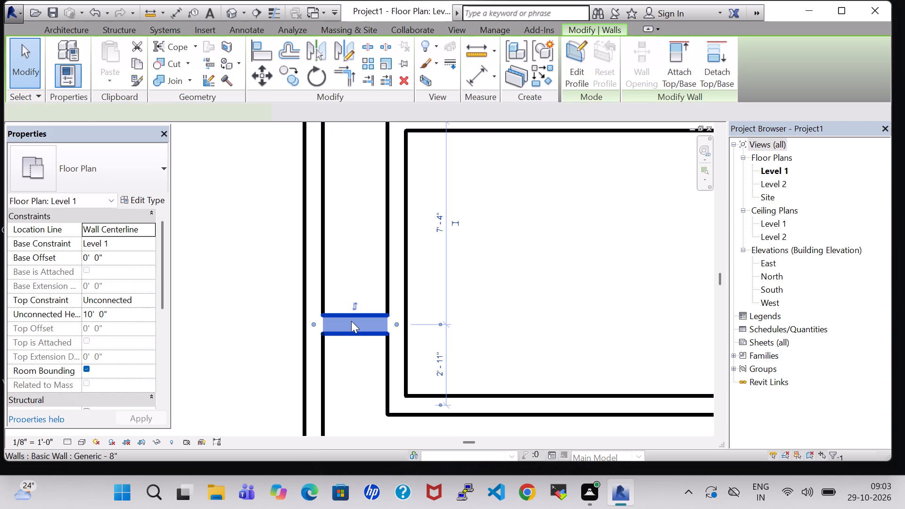
pyautogui.press('Delete')
# Nudge the room's south wall southward until it is 11'-7" from the room's north wall.
pyautogui.scroll(-5, 477, 313)
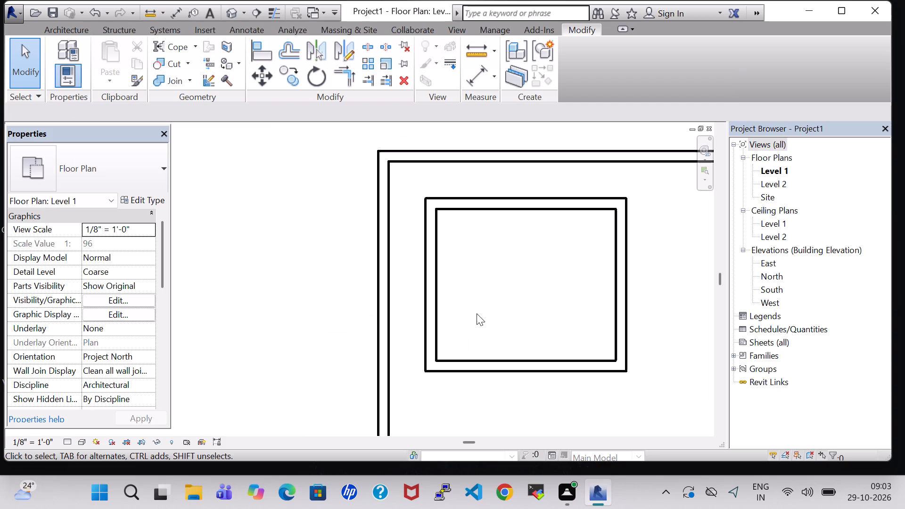
pyautogui.scroll(-1, 477, 313)
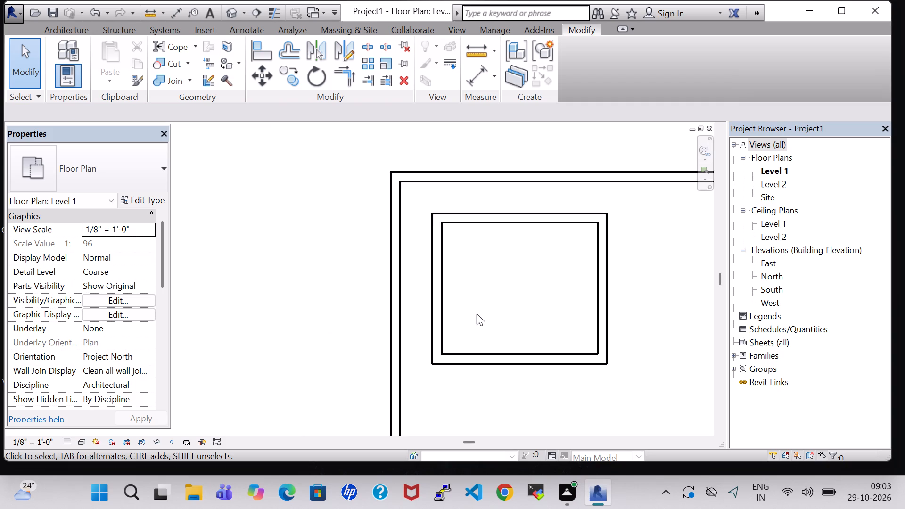
pyautogui.click(63, 35)
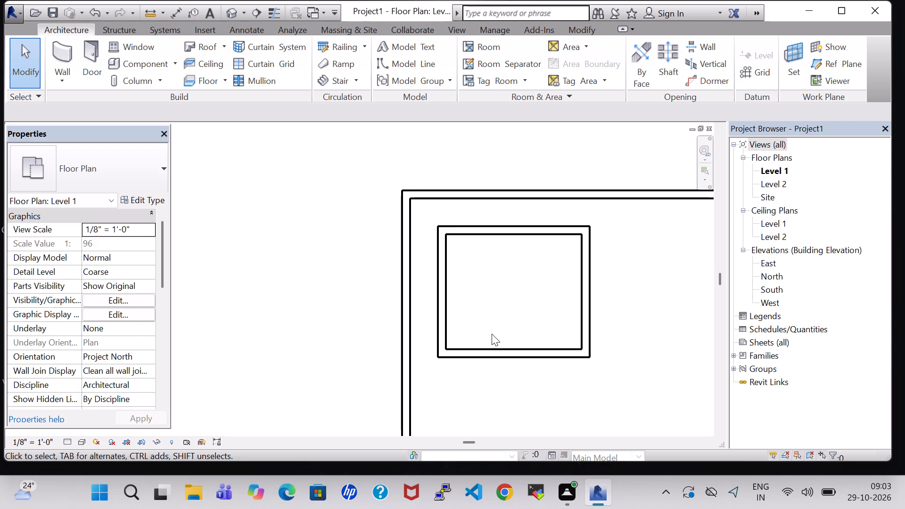
pyautogui.scroll(-3, 492, 334)
pyautogui.click(498, 352)
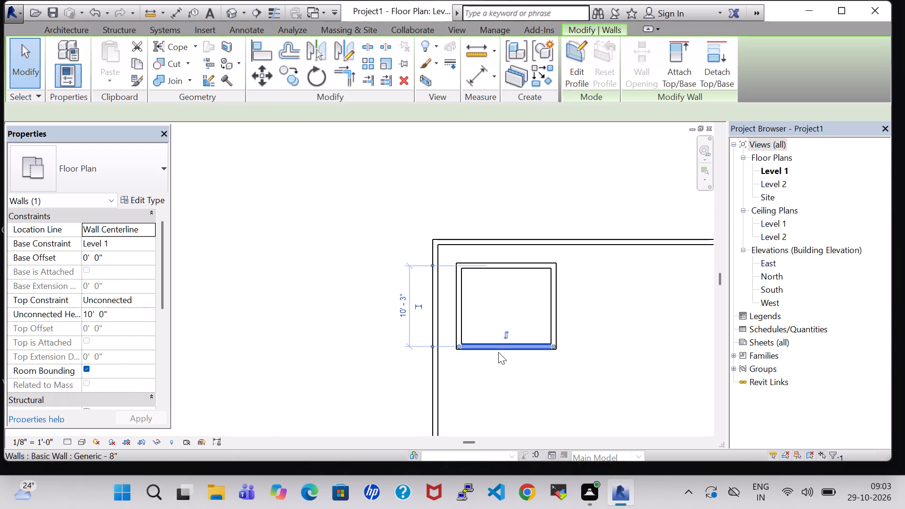
pyautogui.press('Down')
pyautogui.press('Down')
pyautogui.press('Down')
pyautogui.press('Down')
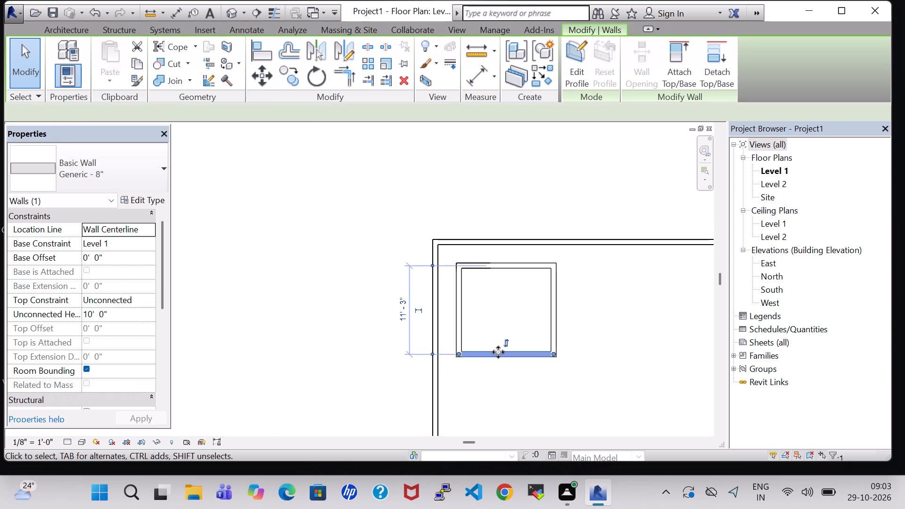
# Draw a Generic - 8" wall about 30' south from the room's southwest corner.
pyautogui.click(72, 24)
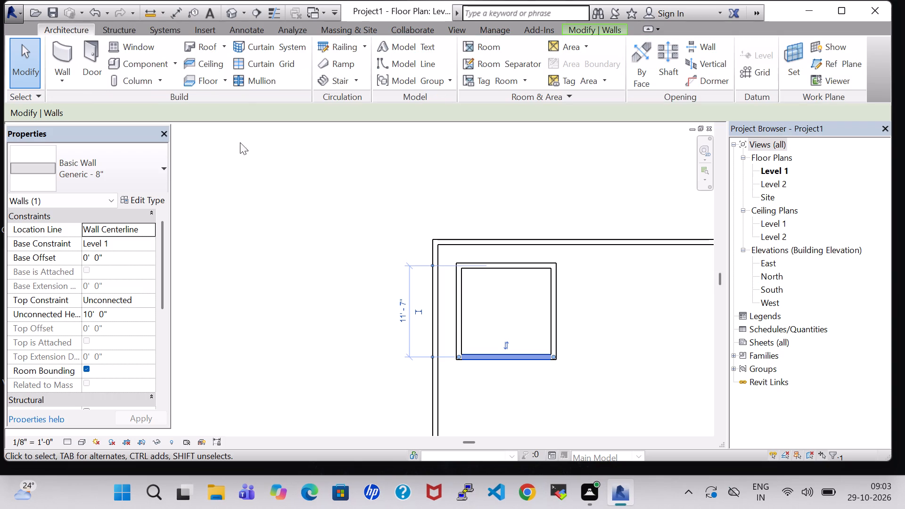
pyautogui.click(63, 47)
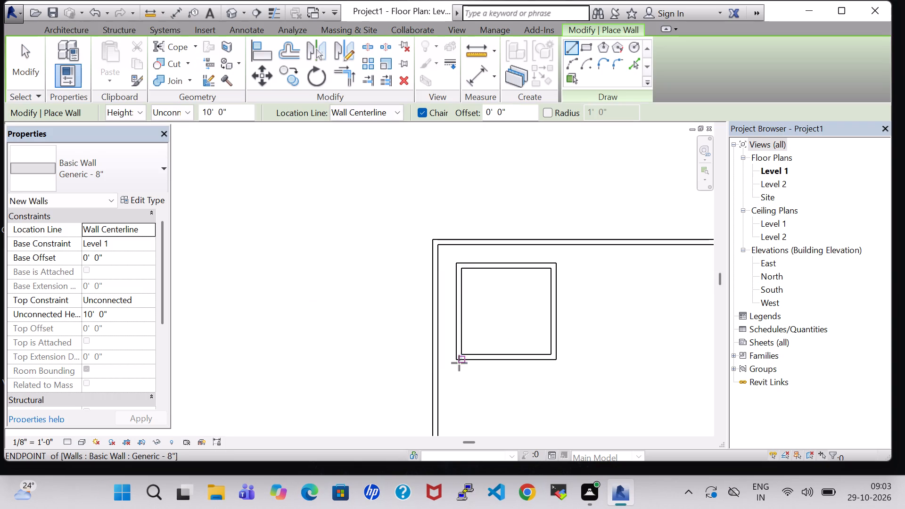
pyautogui.click(459, 359)
pyautogui.moveTo(461, 384); pyautogui.dragTo(466, 368, button='middle')
pyautogui.moveTo(477, 288); pyautogui.dragTo(482, 228, button='middle')
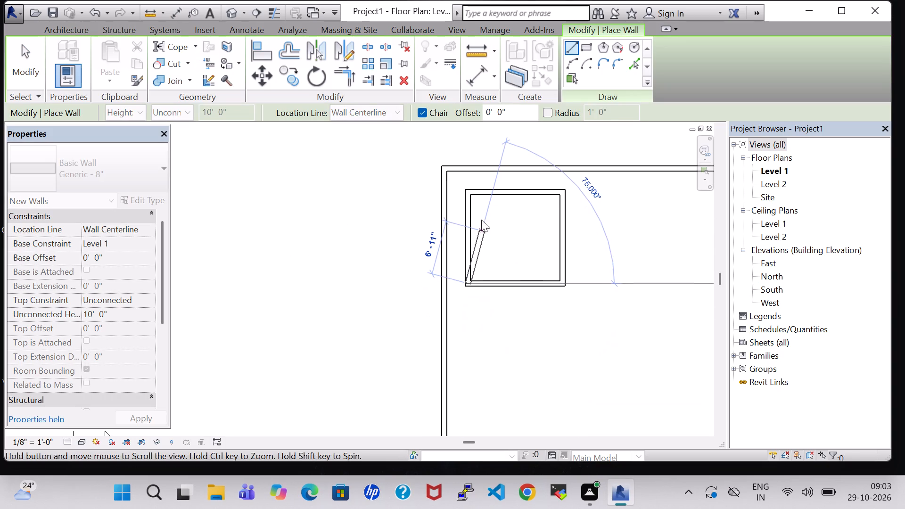
pyautogui.moveTo(461, 384); pyautogui.dragTo(478, 343, button='middle')
pyautogui.moveTo(478, 331); pyautogui.dragTo(408, 258, button='middle')
pyautogui.moveTo(403, 255); pyautogui.dragTo(382, 247, button='middle')
pyautogui.middleClick(362, 242)
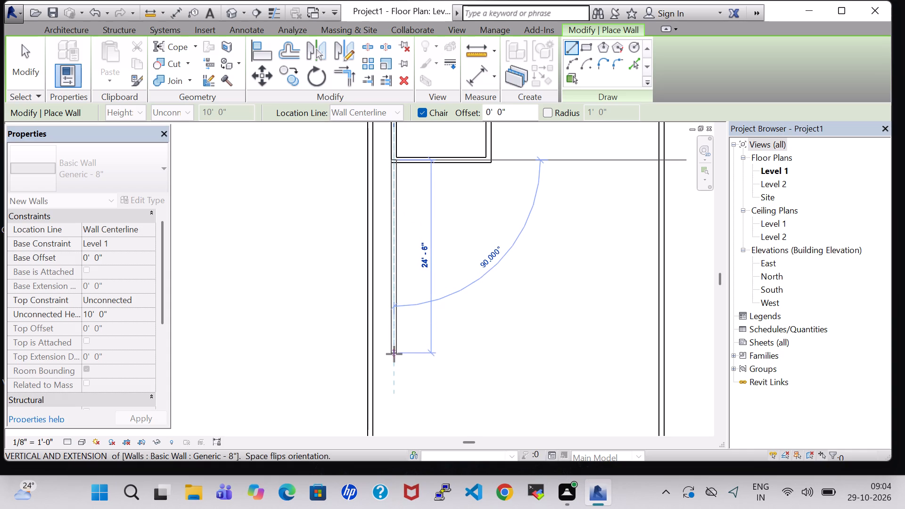
pyautogui.moveTo(394, 354); pyautogui.dragTo(410, 189, button='middle')
pyautogui.middleClick(409, 189)
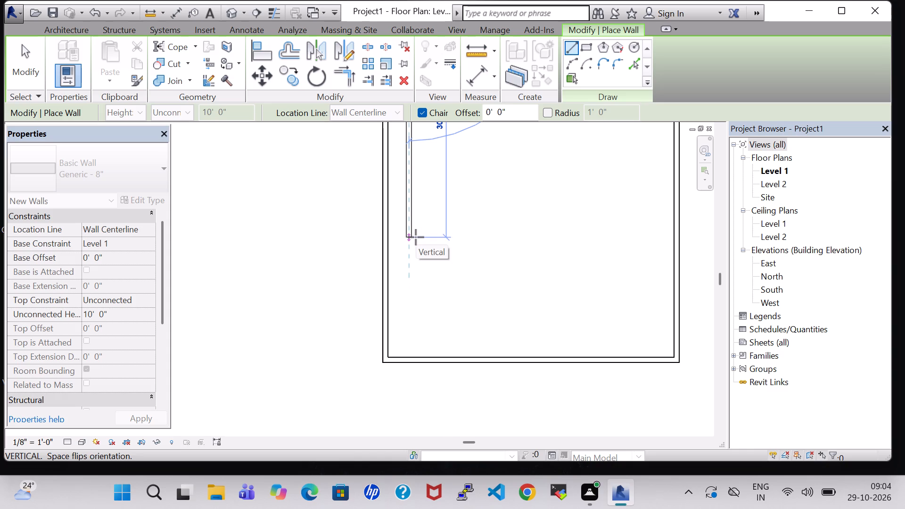
pyautogui.click(416, 237)
pyautogui.click(411, 233)
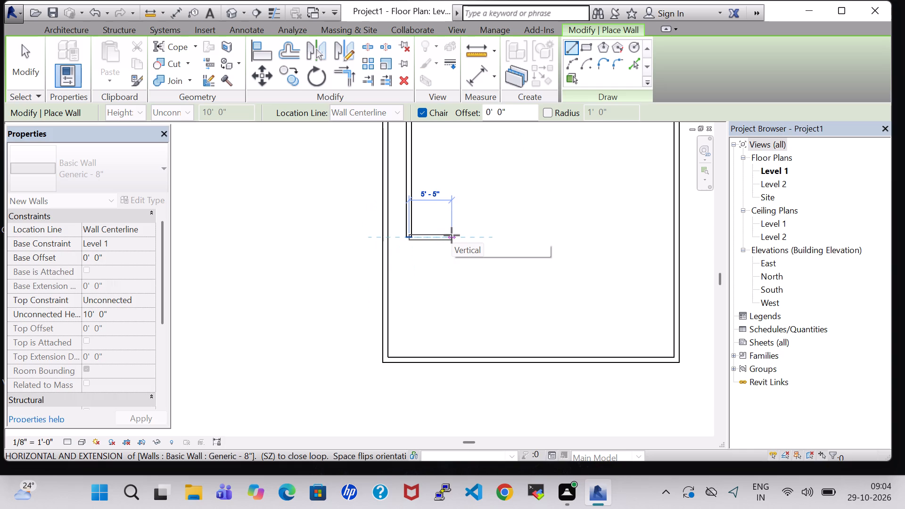
# Continue the wall about 14'-2" east in two segments, with a return about 4'-10" south at its end.
pyautogui.click(488, 235)
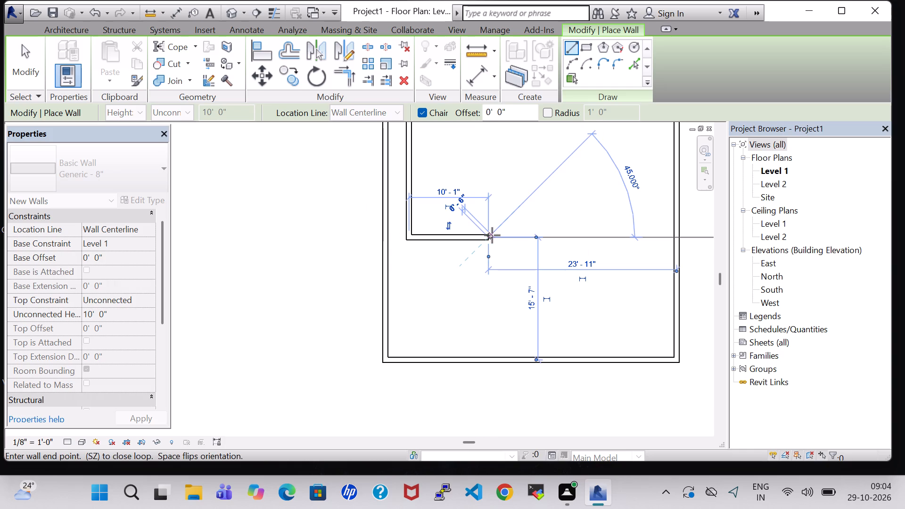
pyautogui.click(521, 235)
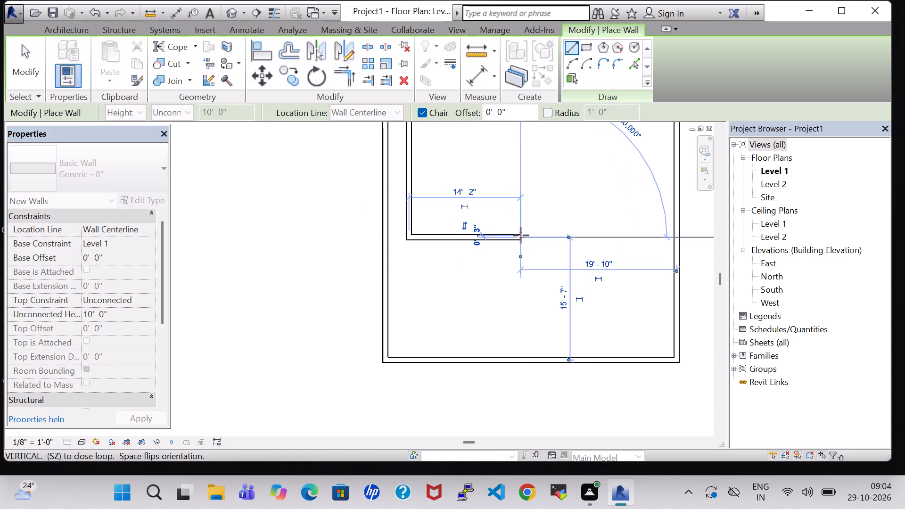
pyautogui.click(521, 235)
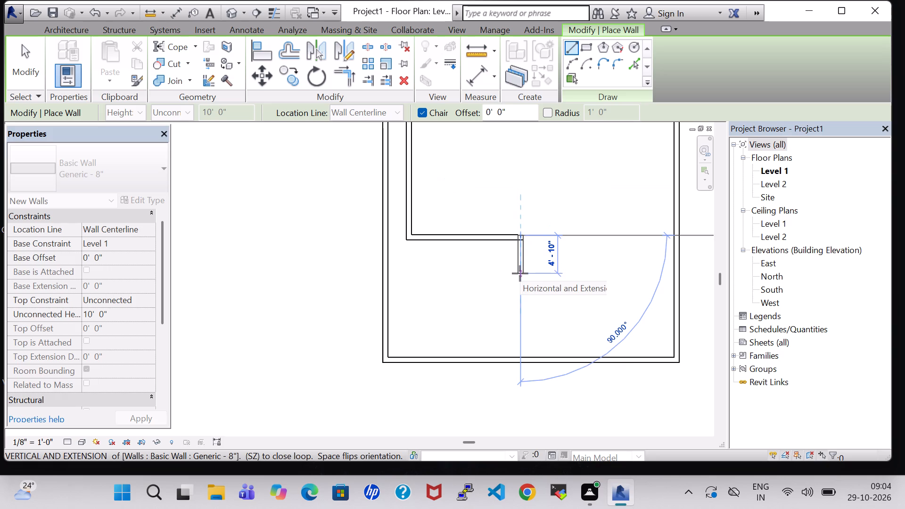
pyautogui.click(520, 273)
pyautogui.click(520, 273)
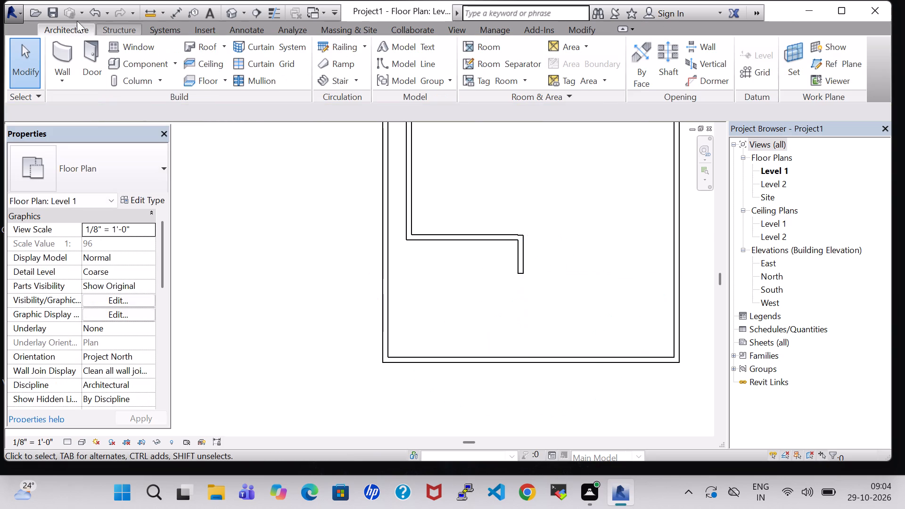
# Draw a wall east from the end of the short south return to the east outer wall.
pyautogui.click(67, 45)
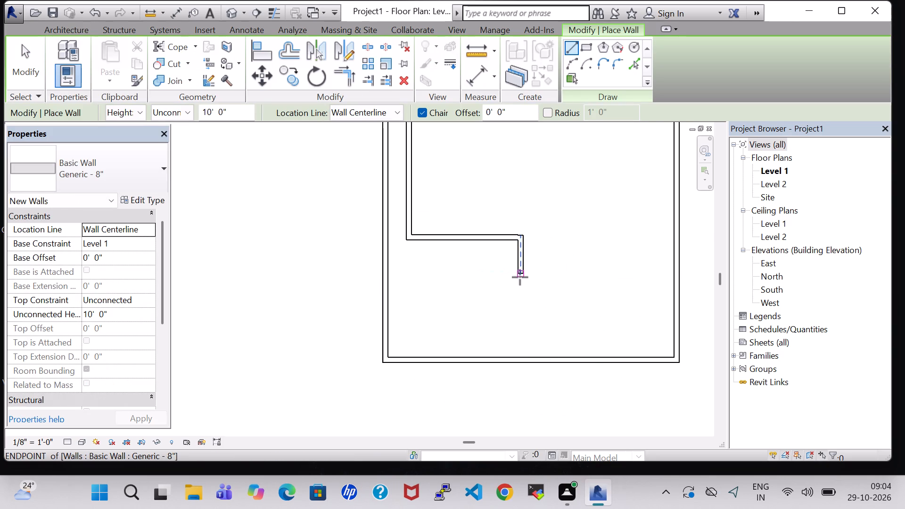
pyautogui.click(521, 271)
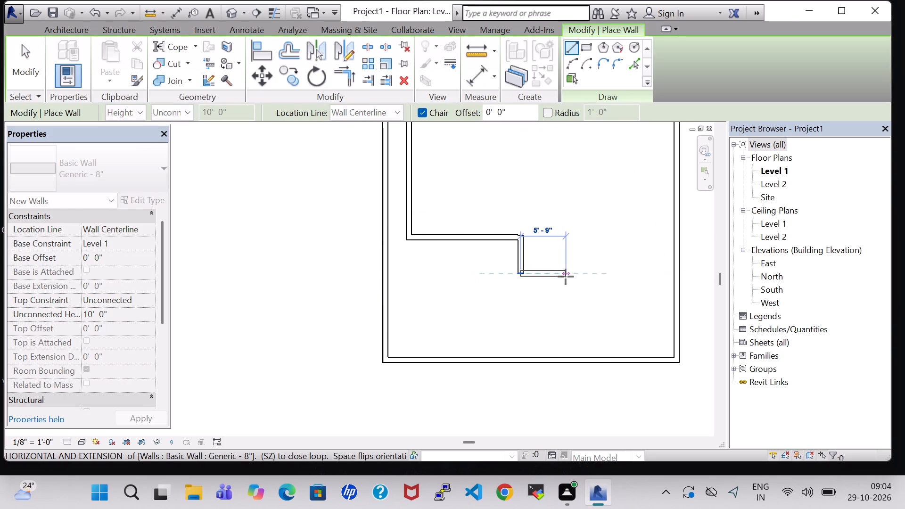
pyautogui.click(673, 275)
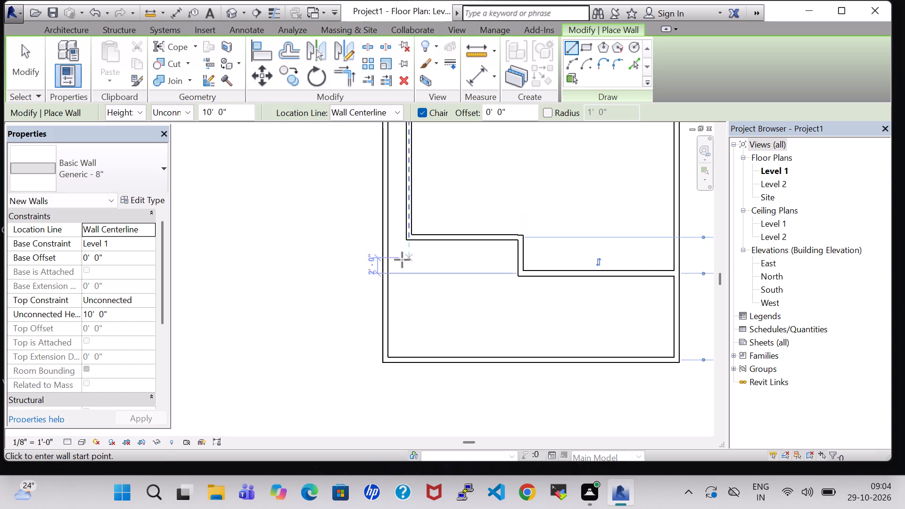
pyautogui.press('Escape')
pyautogui.press('Escape')
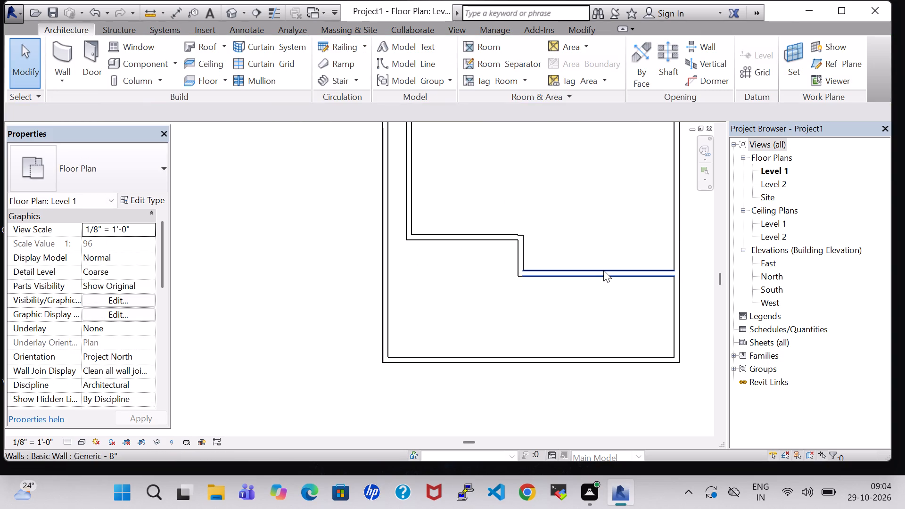
# Nudge the new east-running wall slightly south, to about 10'-8" from the south outer wall.
pyautogui.click(603, 270)
pyautogui.press('Down')
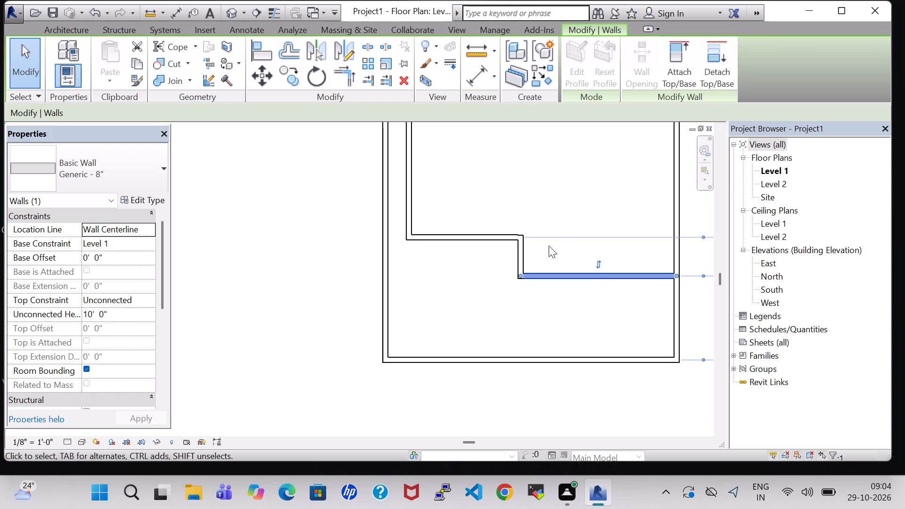
pyautogui.click(573, 183)
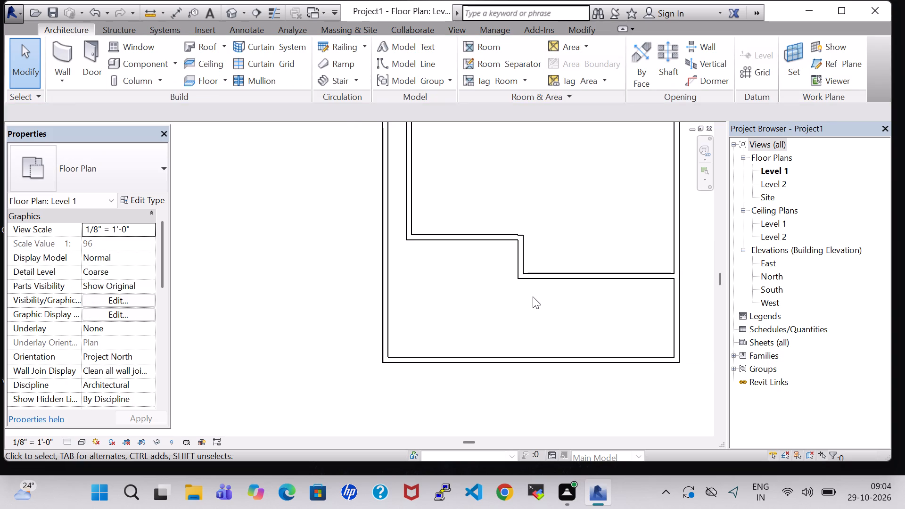
# Check the distance between the nudged wall and the south outer wall with an aligned dimension, without placing it.
pyautogui.write('DI')
pyautogui.click(568, 279)
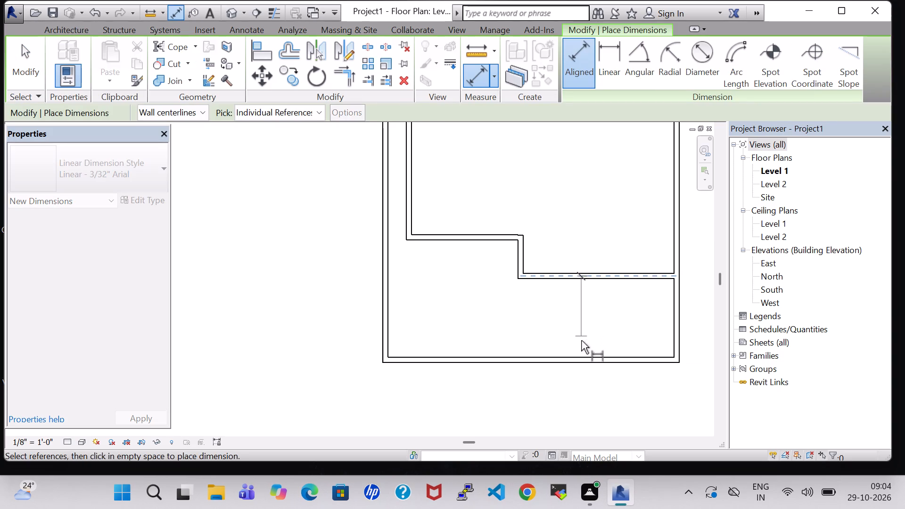
pyautogui.click(584, 361)
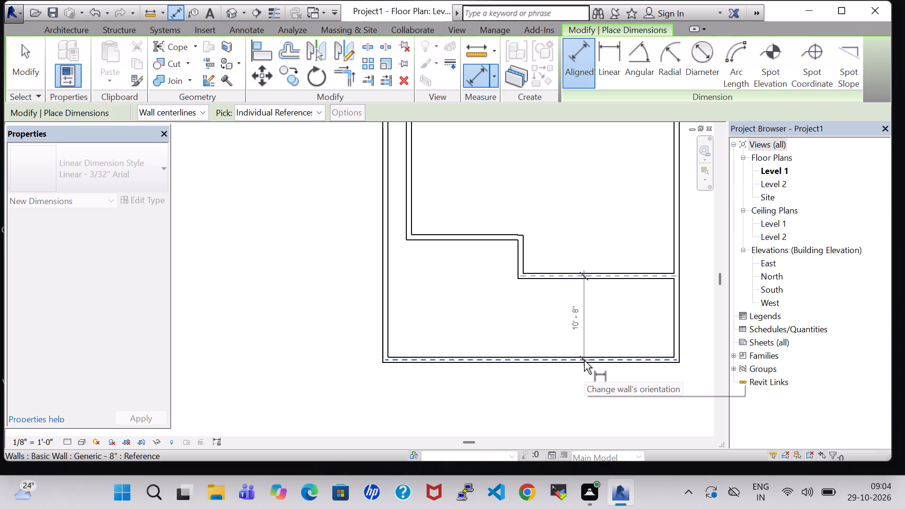
pyautogui.press('Escape')
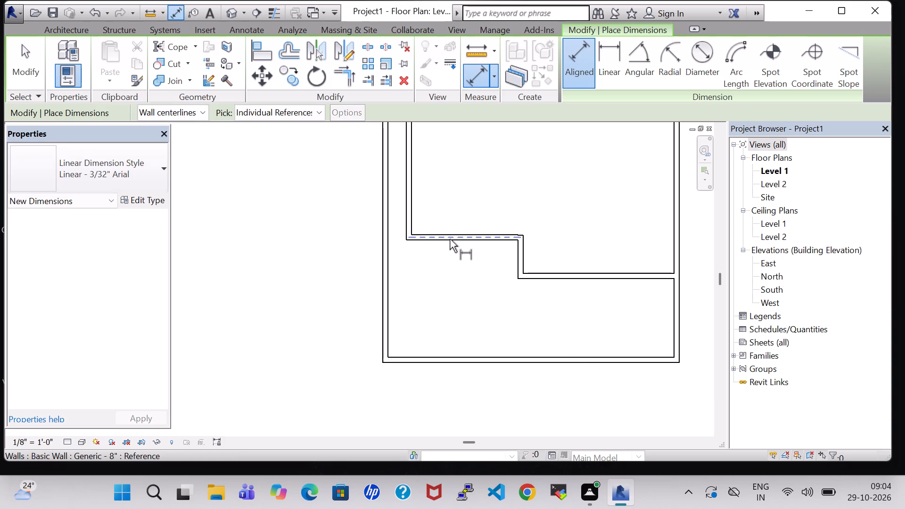
# Nudge the short north-south return wall slightly north at its junction with the east-west inner wall.
pyautogui.moveTo(532, 211); pyautogui.dragTo(552, 341, button='middle')
pyautogui.scroll(-1, 538, 316)
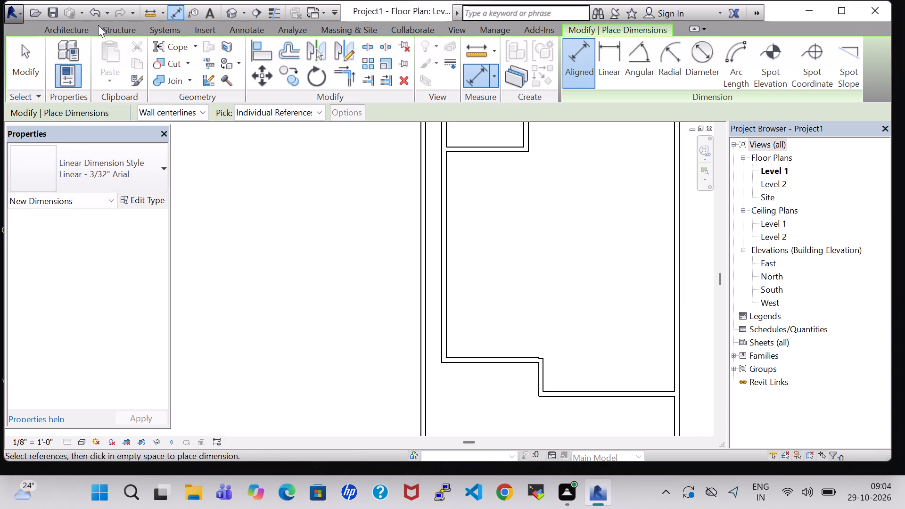
pyautogui.click(80, 29)
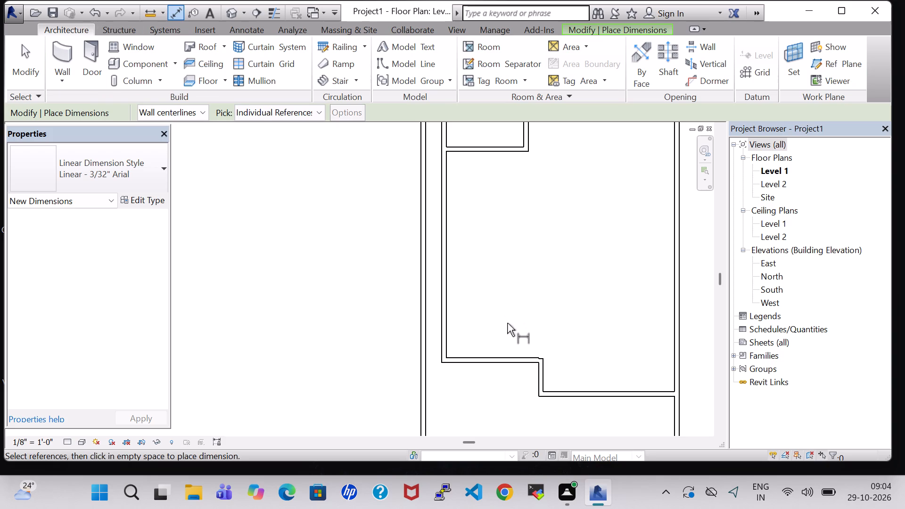
pyautogui.press('Escape')
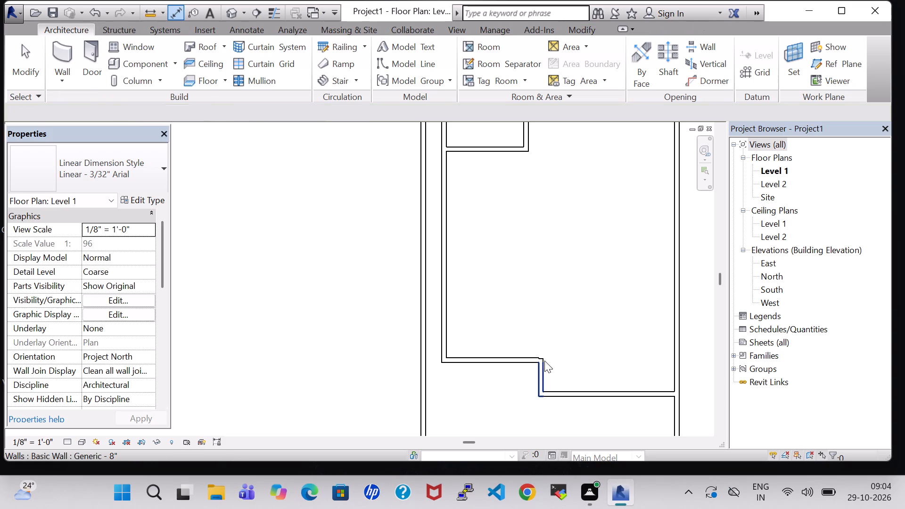
pyautogui.click(542, 356)
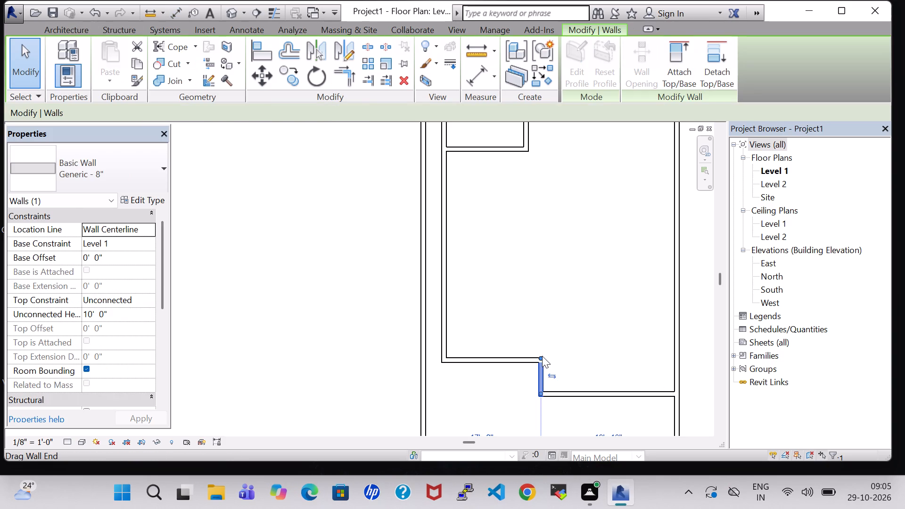
pyautogui.press('Up')
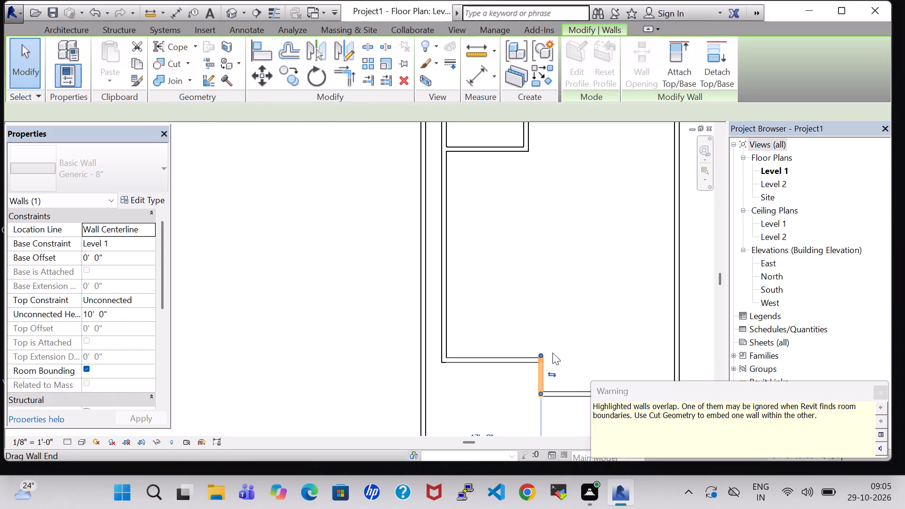
pyautogui.click(876, 389)
pyautogui.click(523, 305)
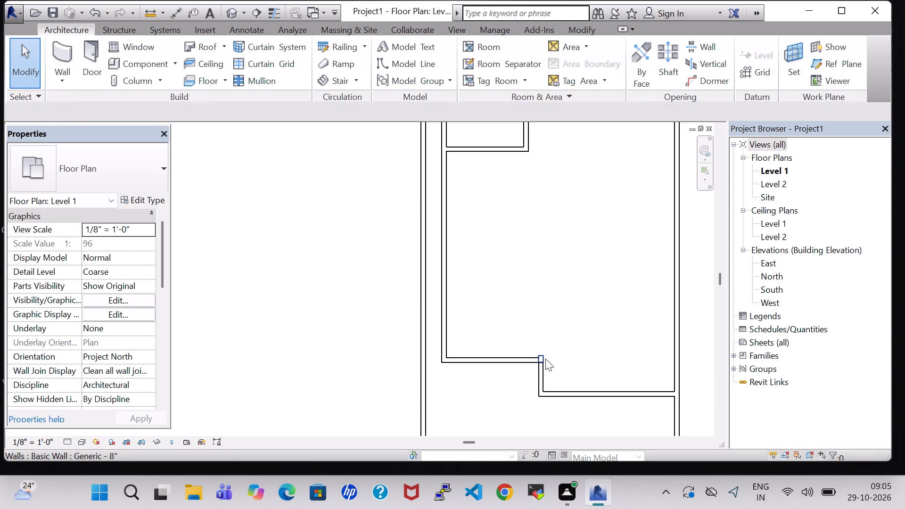
# Delete the tiny wall segment at the return's north end and the east-west wall running west from it.
pyautogui.click(545, 359)
pyautogui.press('Delete')
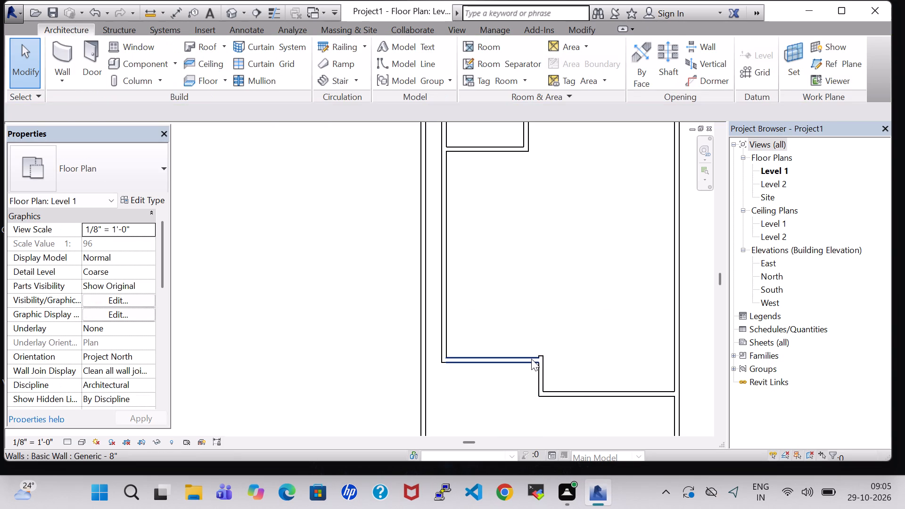
pyautogui.click(531, 359)
pyautogui.press('Delete')
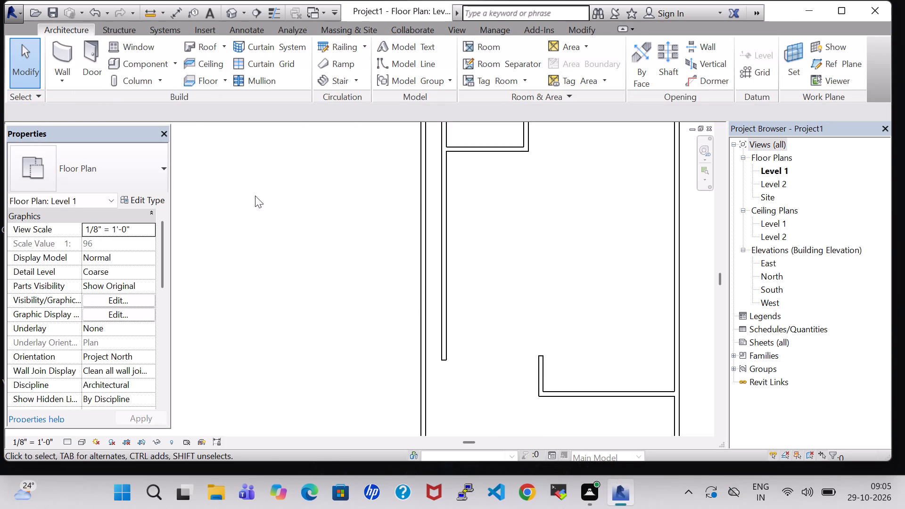
# Draw a Generic - 8" wall about 14'-2" west from the return's north end to the long inner wall.
pyautogui.click(60, 57)
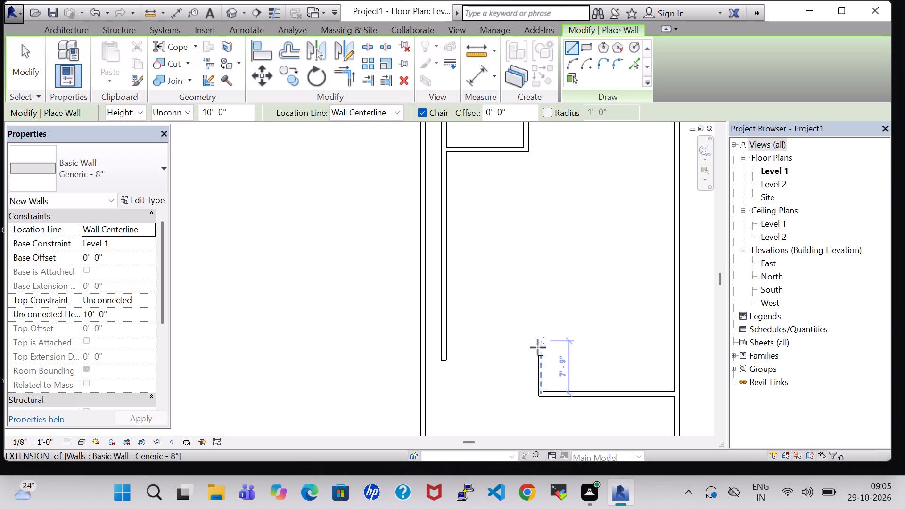
pyautogui.click(542, 356)
pyautogui.click(442, 354)
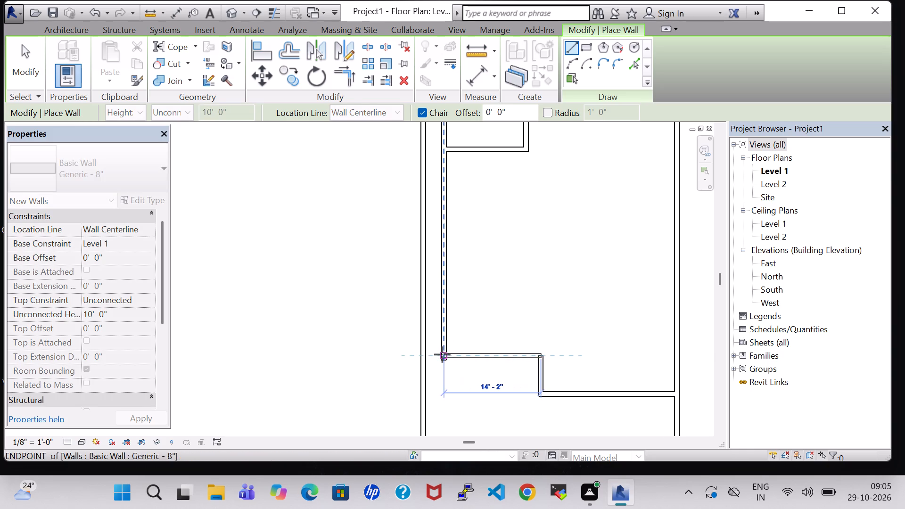
pyautogui.press('Escape')
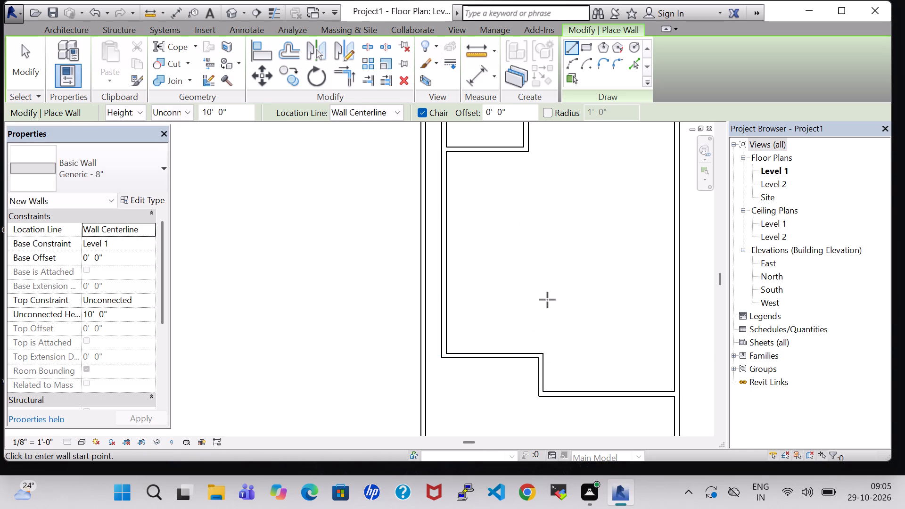
# Extend the return with a wall about 5'-8" north, followed by a 45° diagonal wall about 7'-5" northeast.
pyautogui.click(544, 355)
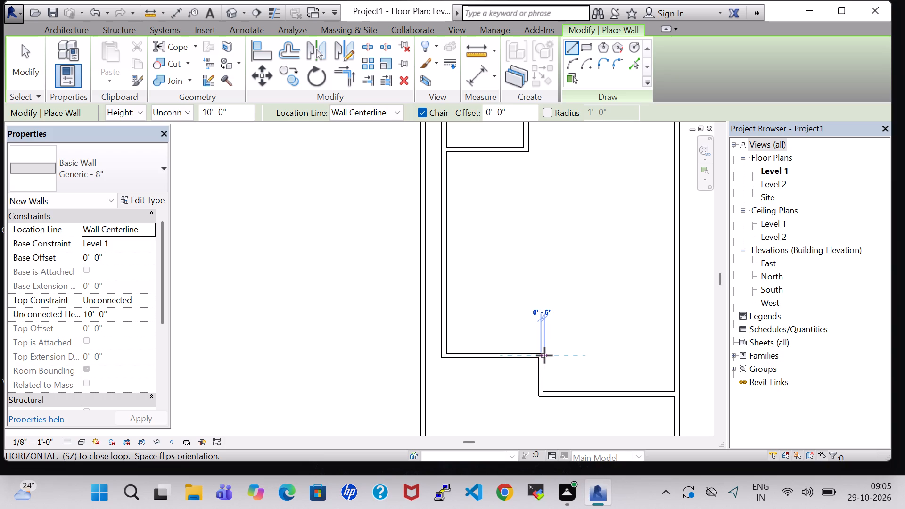
pyautogui.click(543, 317)
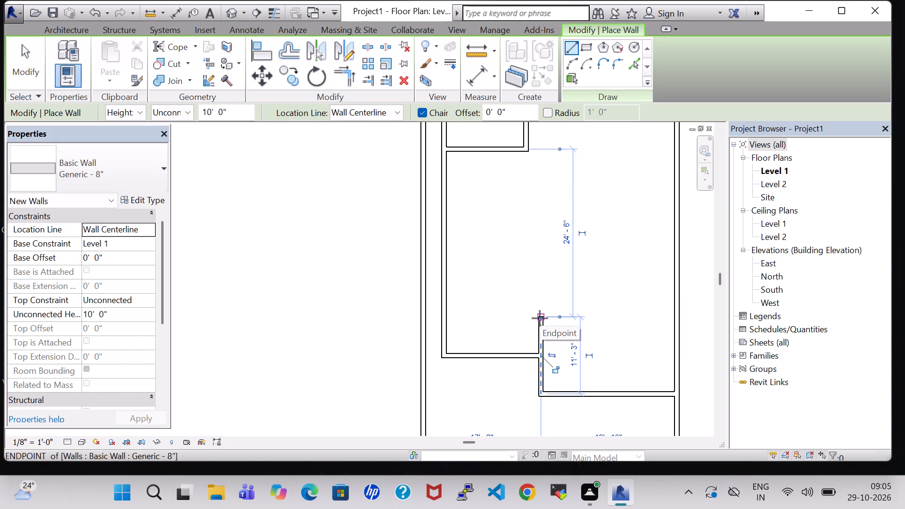
pyautogui.click(540, 318)
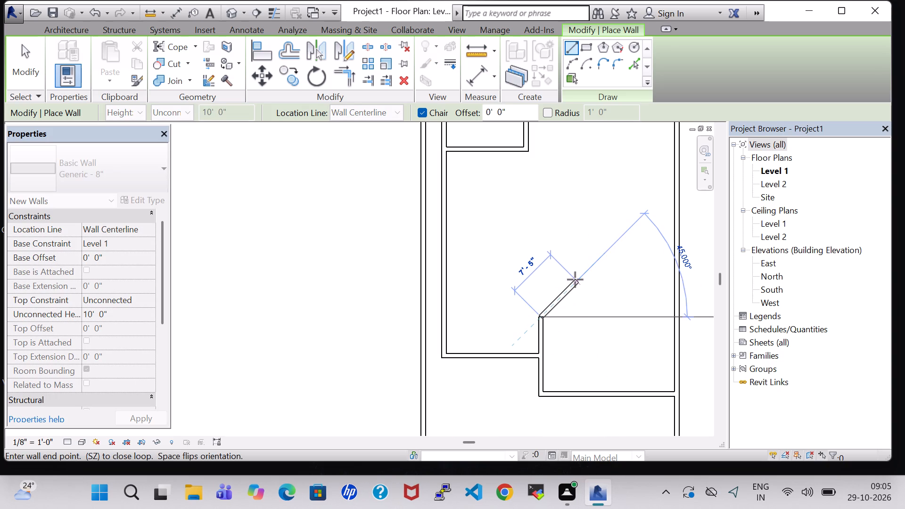
pyautogui.click(575, 279)
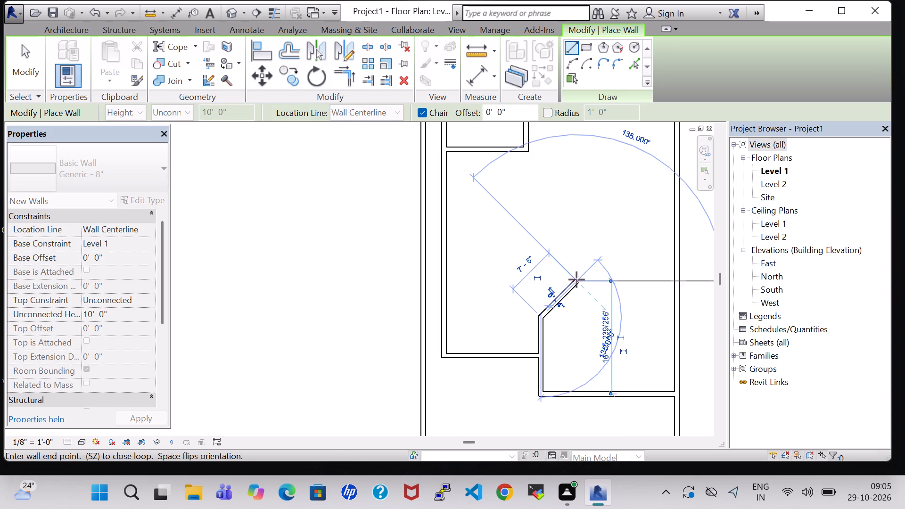
# Draw a wall from the diagonal's northeast end to the east outer wall and delete the stray stub at their corner.
pyautogui.click(576, 284)
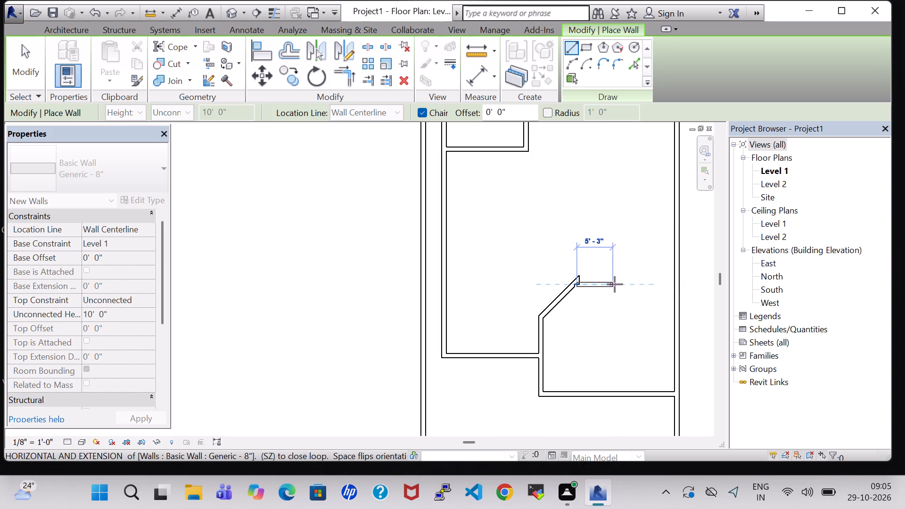
pyautogui.click(673, 280)
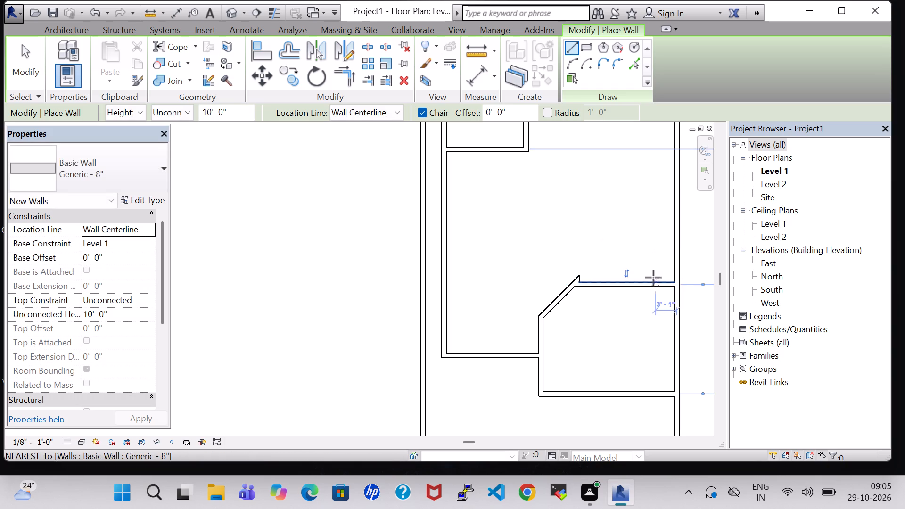
pyautogui.press('Escape')
pyautogui.press('Escape')
pyautogui.click(581, 278)
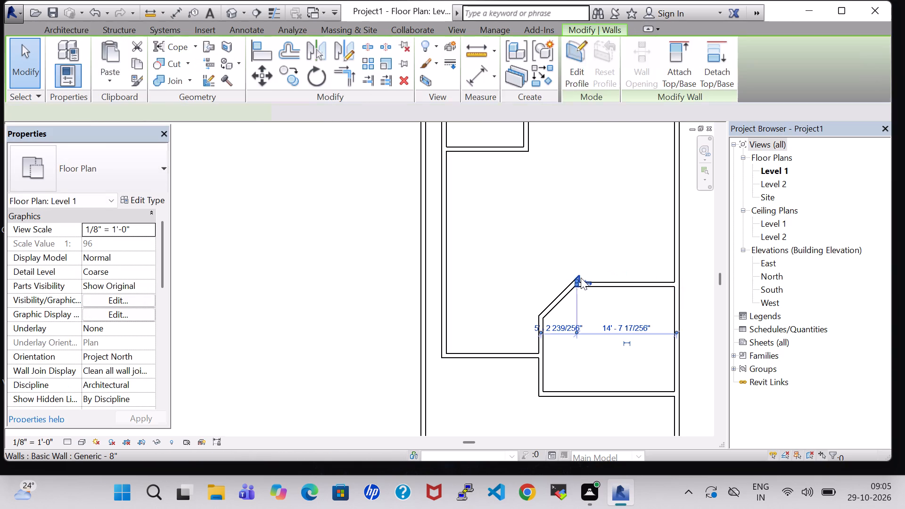
pyautogui.press('Delete')
pyautogui.click(595, 241)
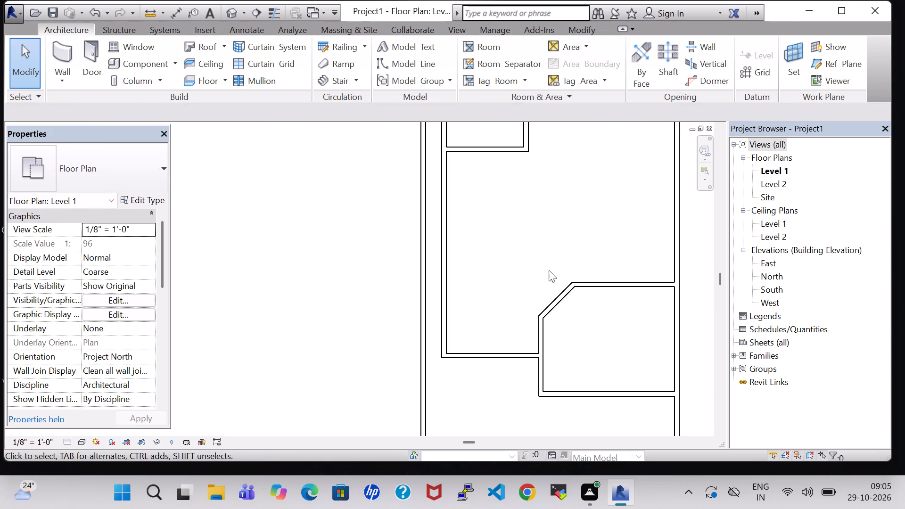
# Enclose a small southwest corner space with a wall about 4'-2" north from the 14'-2" wall's midpoint and one west to the long inner wall.
pyautogui.click(67, 50)
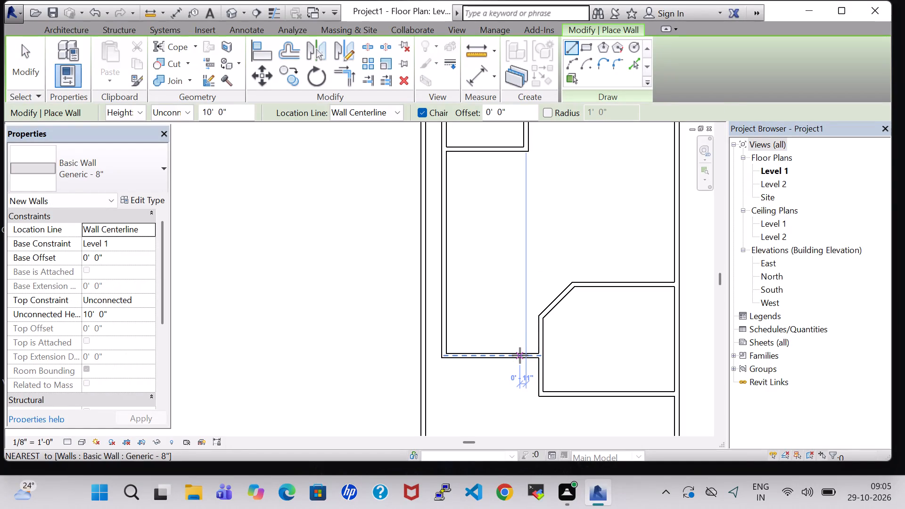
pyautogui.click(493, 355)
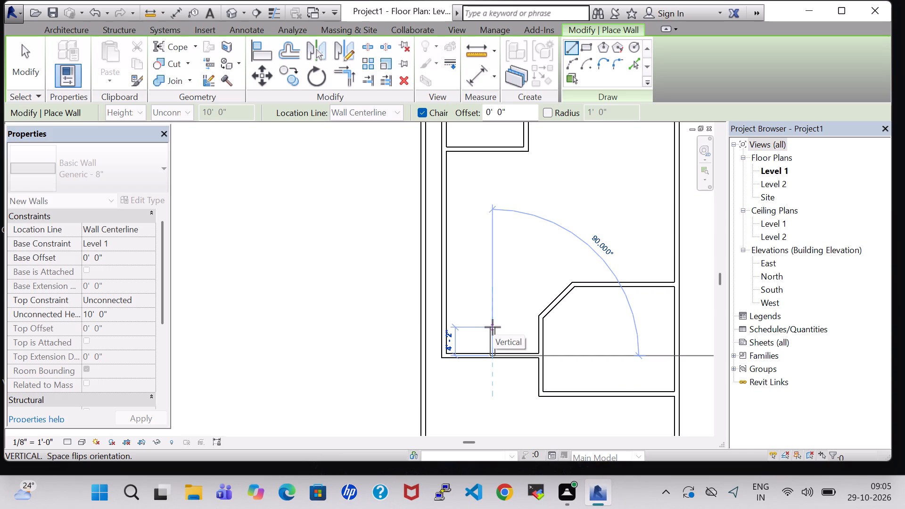
pyautogui.click(493, 327)
pyautogui.click(493, 327)
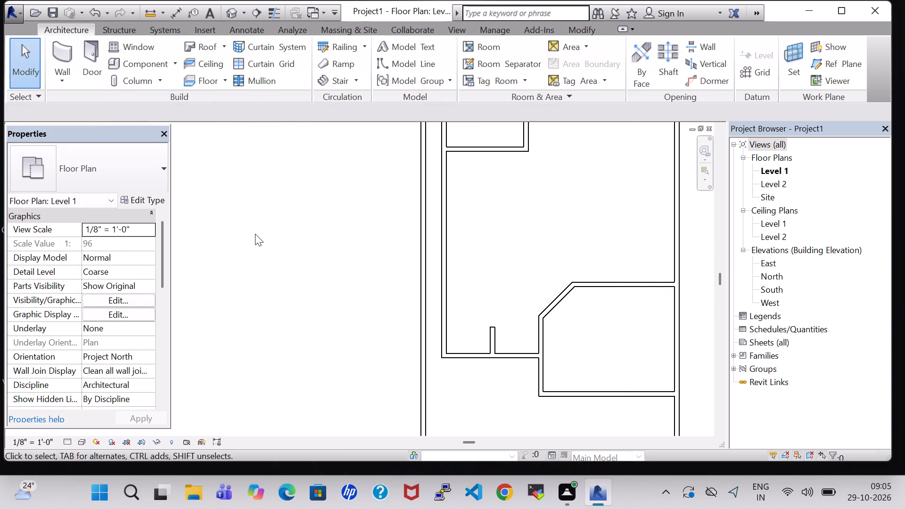
pyautogui.click(59, 59)
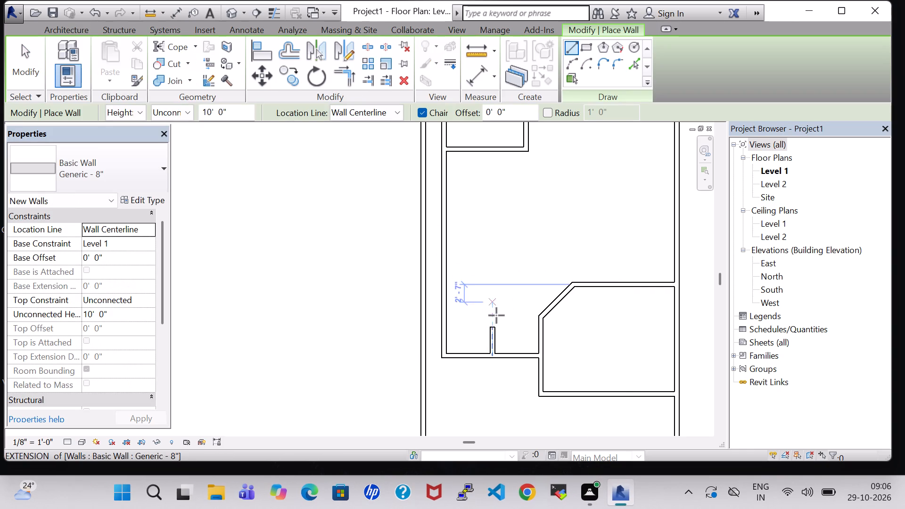
pyautogui.click(496, 325)
pyautogui.click(447, 325)
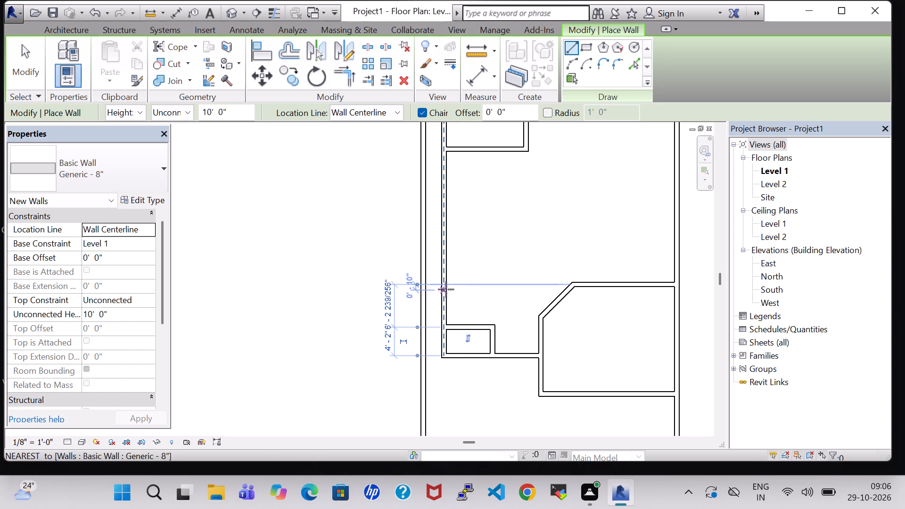
pyautogui.press('Escape')
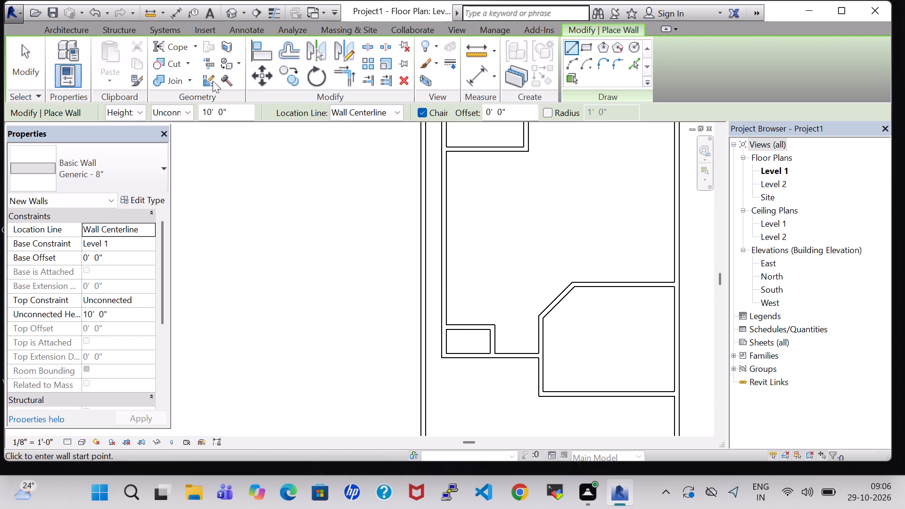
# Create a westward straight stair run with 8 risers and 3'-0" width, just north of the small enclosure.
pyautogui.click(69, 34)
pyautogui.click(342, 80)
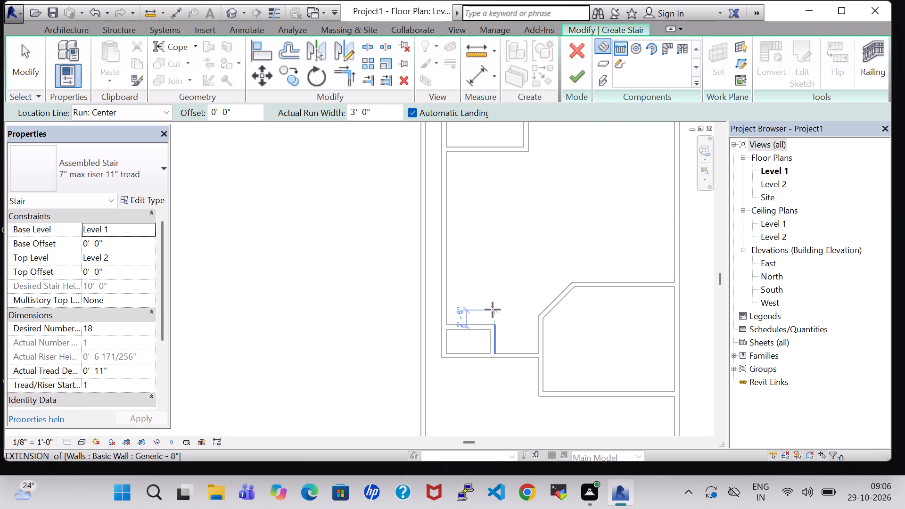
pyautogui.click(621, 43)
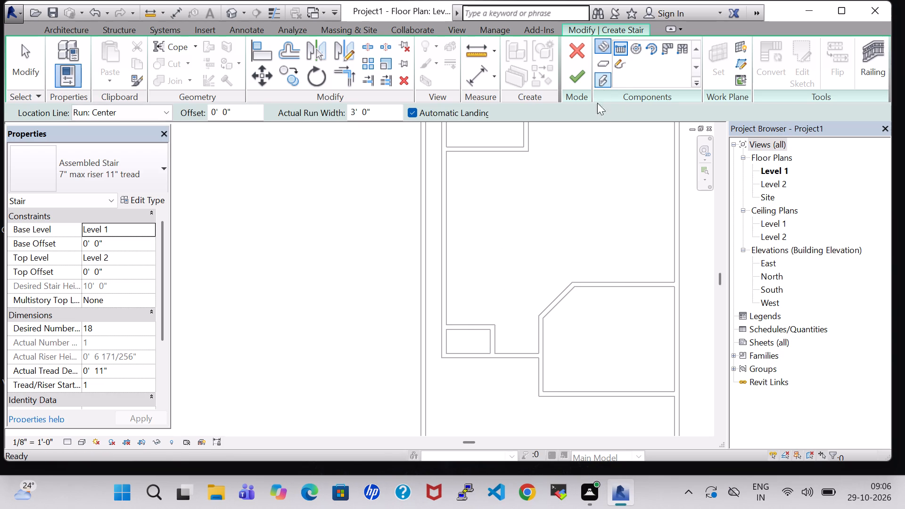
pyautogui.click(496, 309)
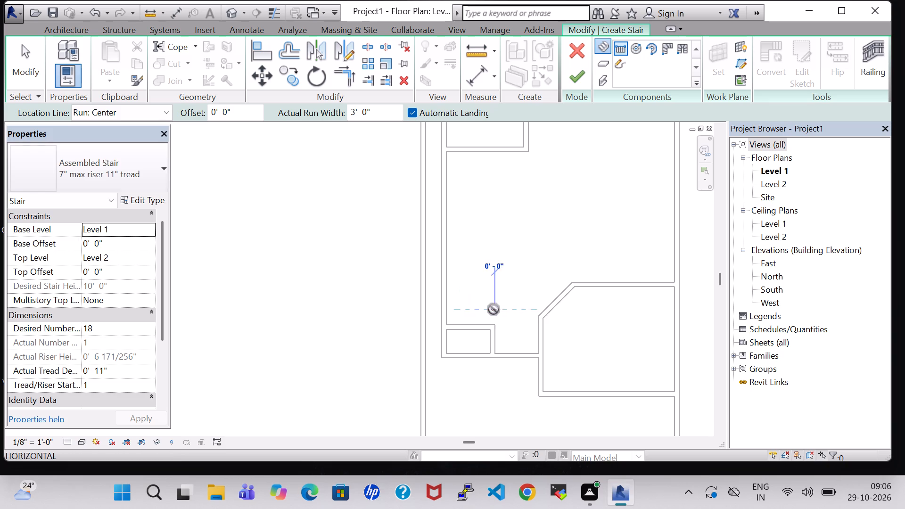
pyautogui.click(453, 310)
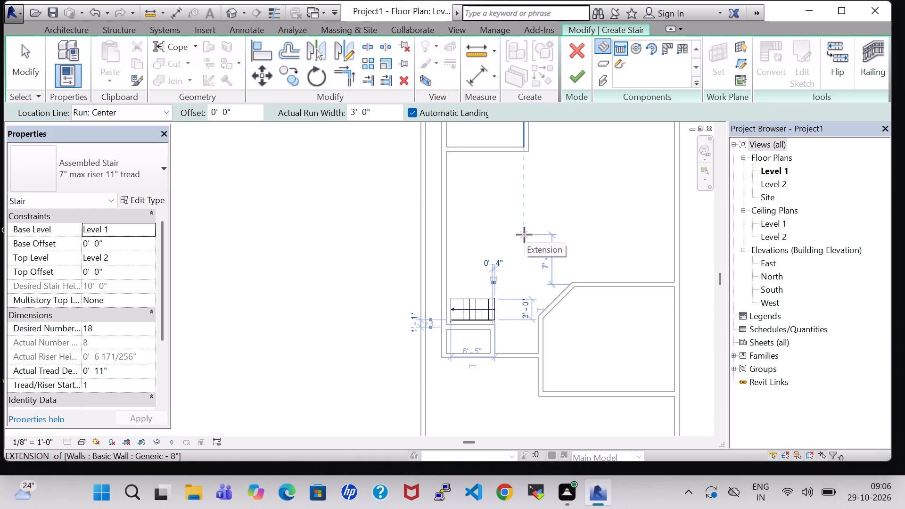
pyautogui.press('Escape')
pyautogui.press('Escape')
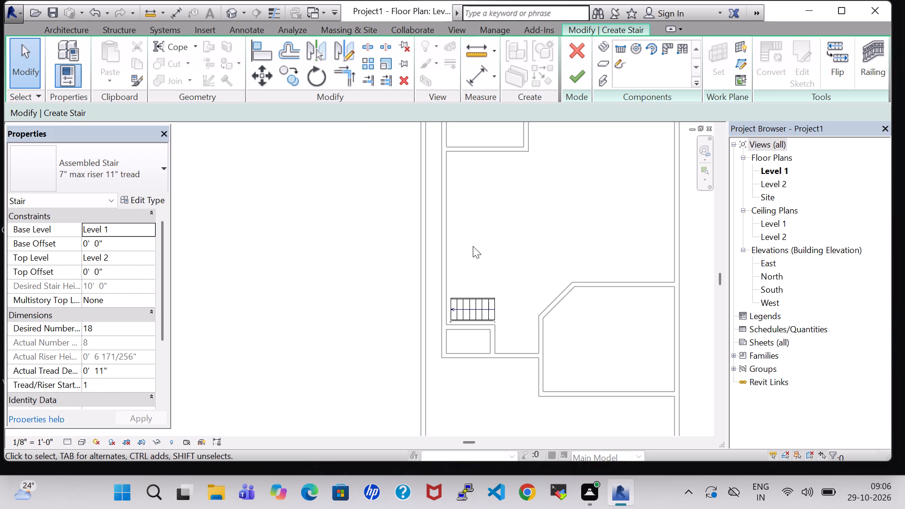
# Nudge the stair run south toward the small enclosure's north wall, to an offset of about 0'-9", and finish the stair.
pyautogui.scroll(6, 473, 246)
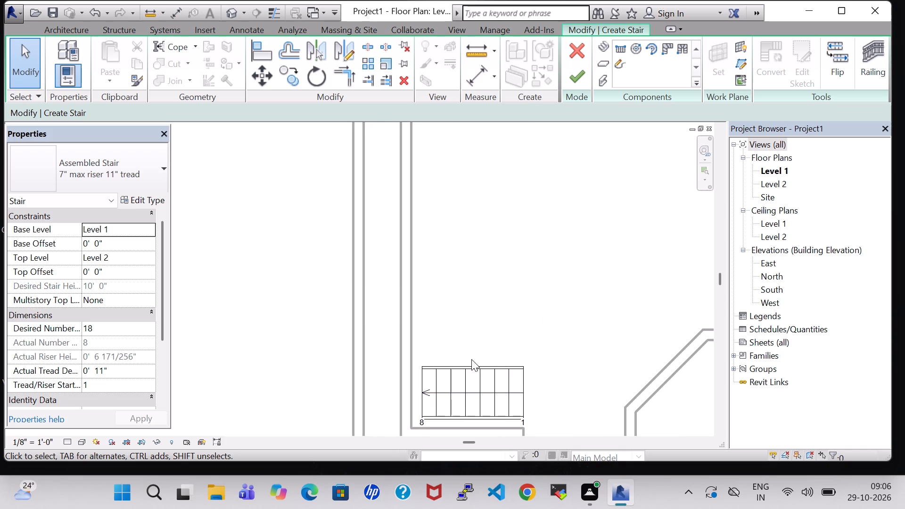
pyautogui.click(471, 364)
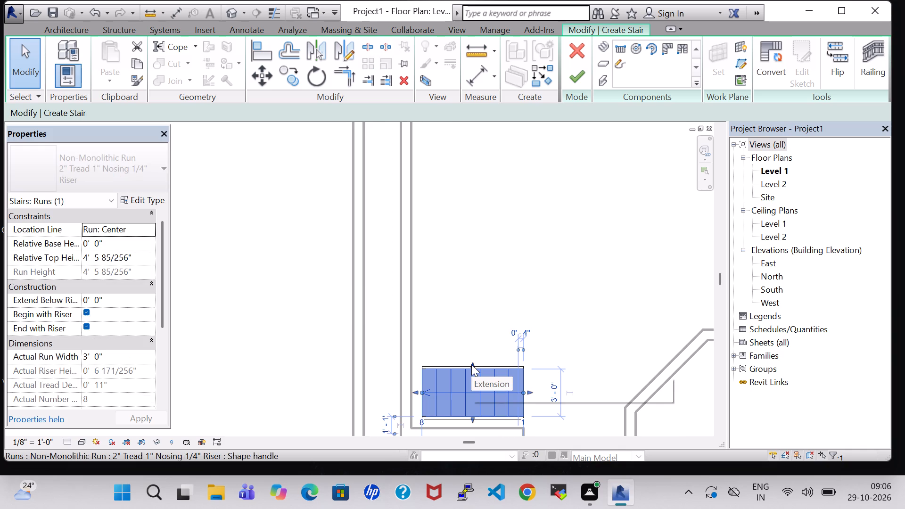
pyautogui.press('Down')
pyautogui.press('Down')
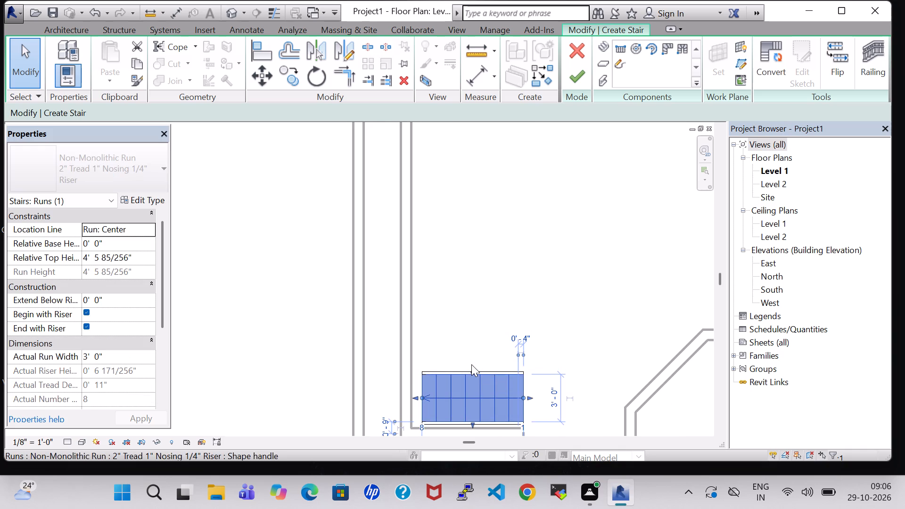
pyautogui.click(435, 221)
pyautogui.click(582, 84)
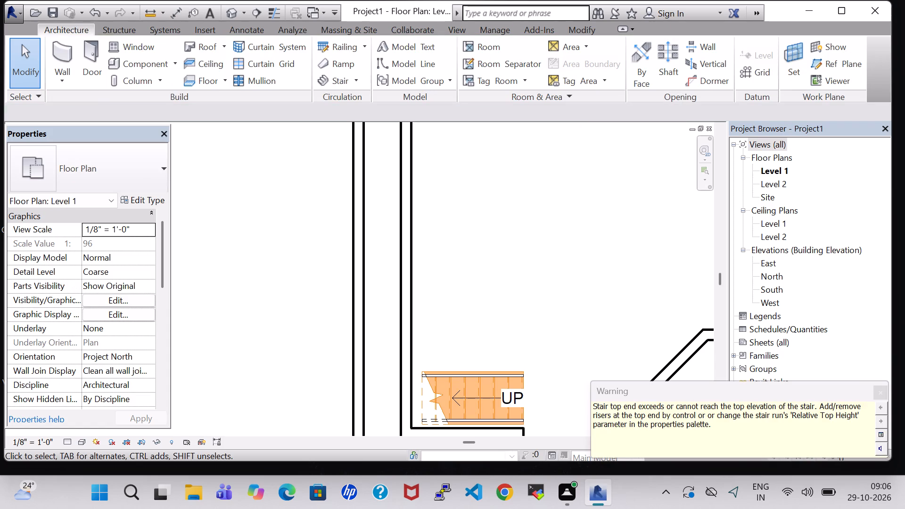
pyautogui.click(886, 397)
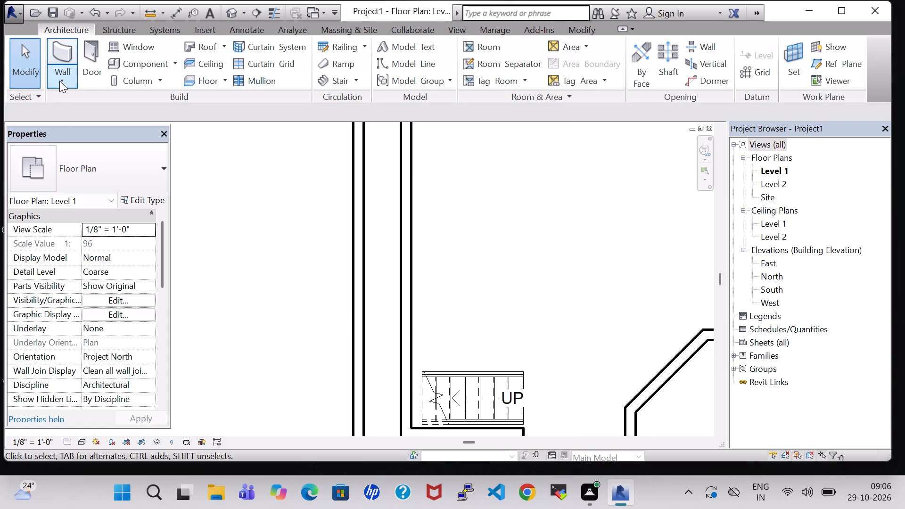
# Draw a wall about 8' east from the long inner wall just north of the stair, continuing diagonally about 6'-3" to the existing diagonal's southwest end.
pyautogui.click(63, 54)
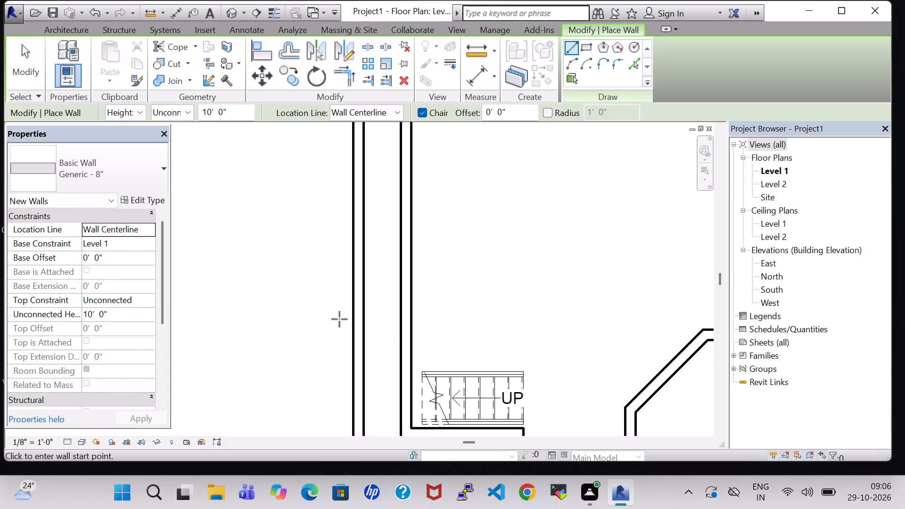
pyautogui.click(412, 364)
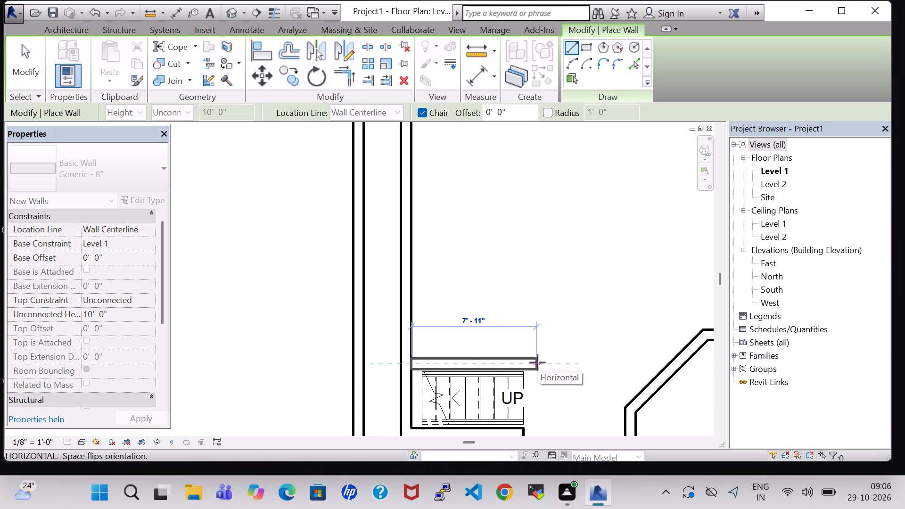
pyautogui.click(544, 362)
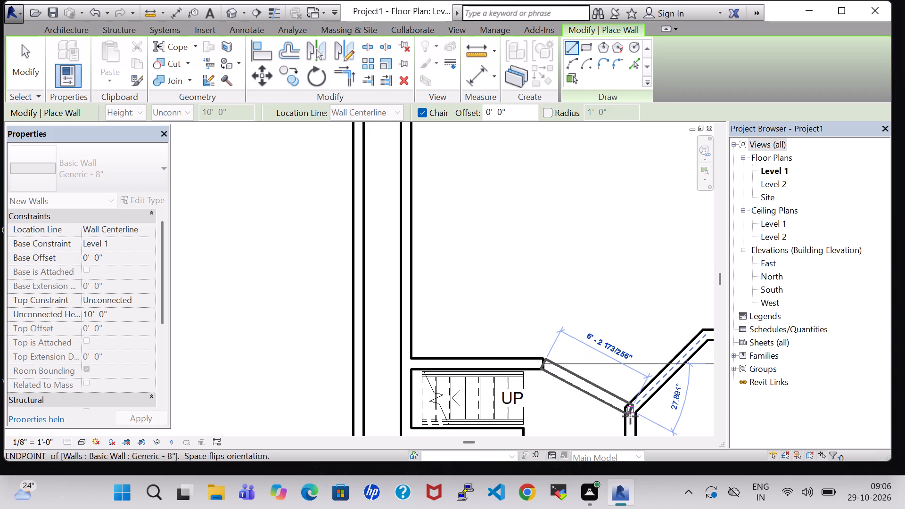
pyautogui.click(625, 415)
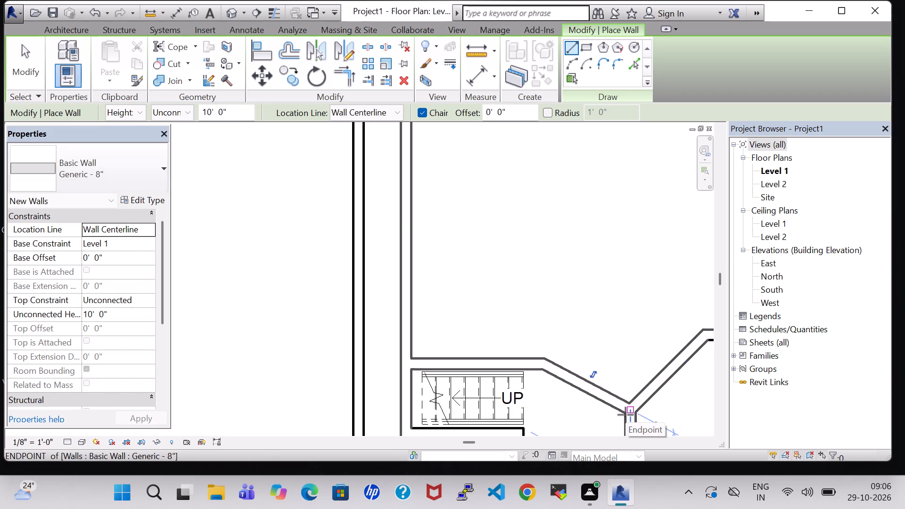
pyautogui.scroll(-4, 507, 311)
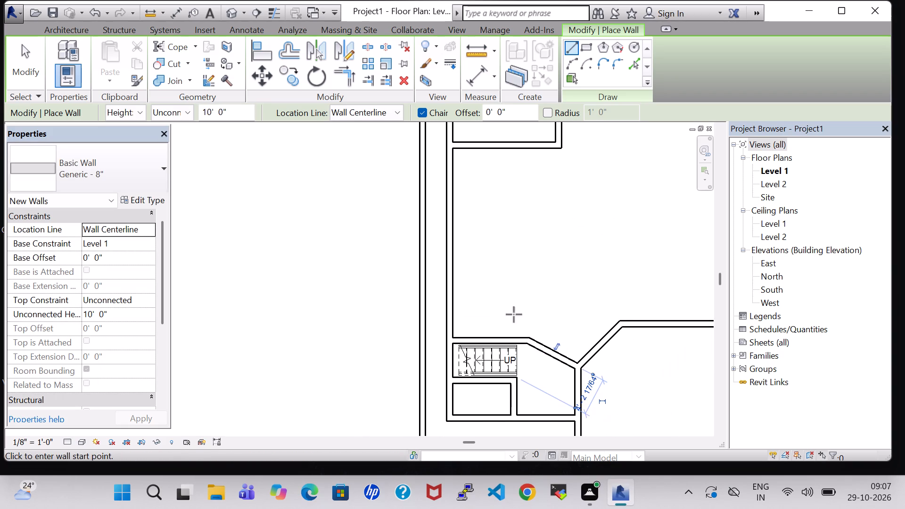
pyautogui.press('Escape')
pyautogui.press('Escape')
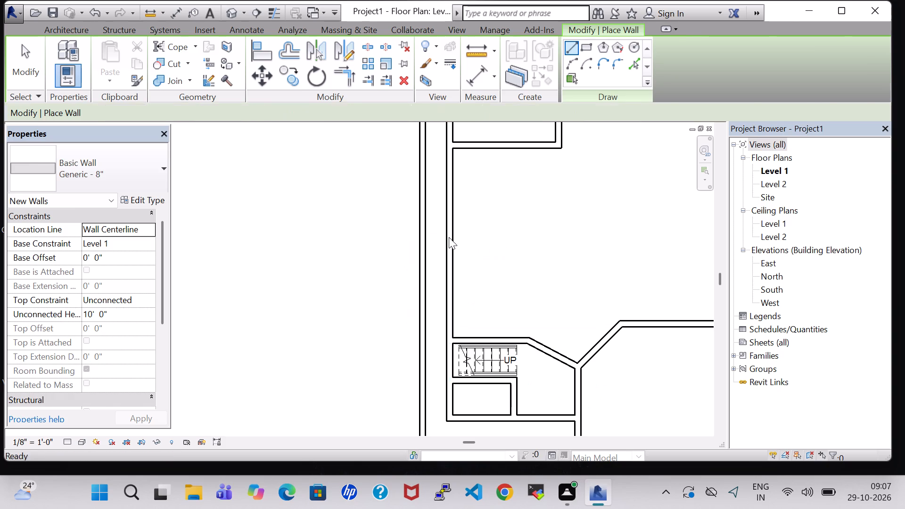
# Enclose a room north of the stair with walls about 10'-7" north from the stair wall's bend and 8'-8" west to the long inner wall.
pyautogui.scroll(-2, 462, 246)
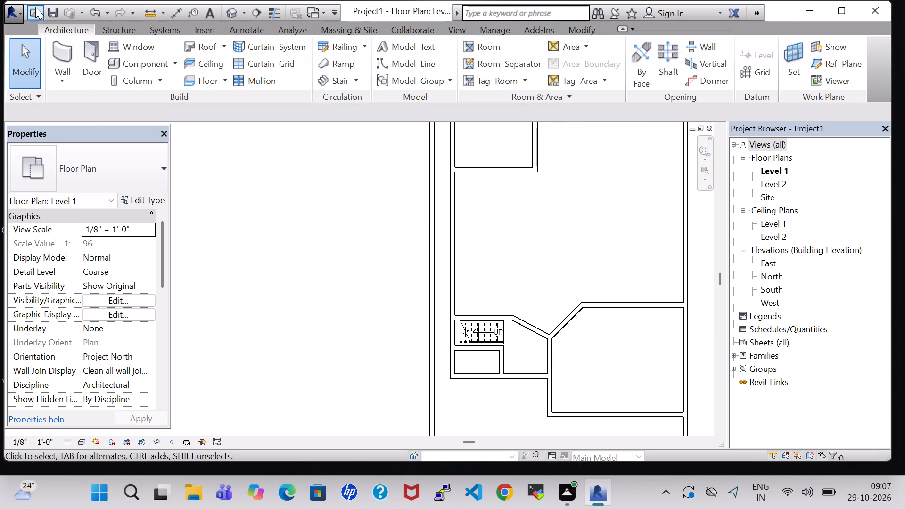
pyautogui.click(68, 47)
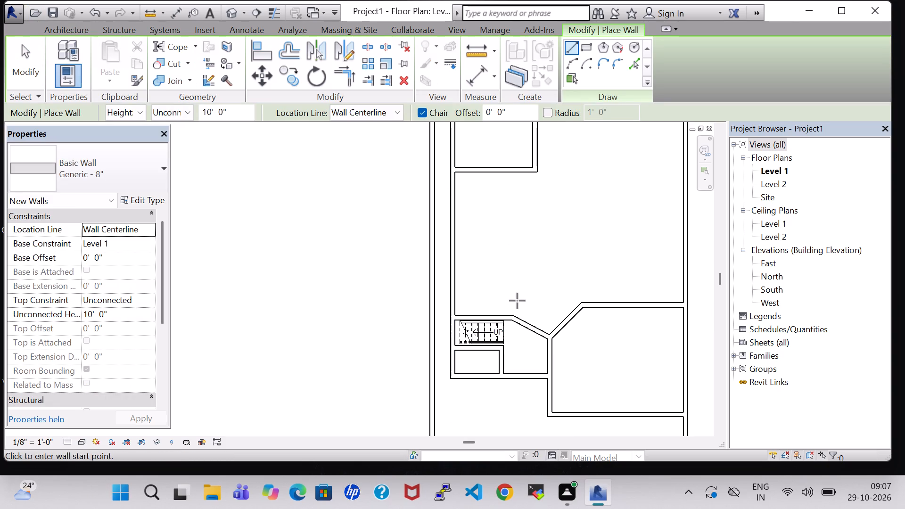
pyautogui.click(511, 317)
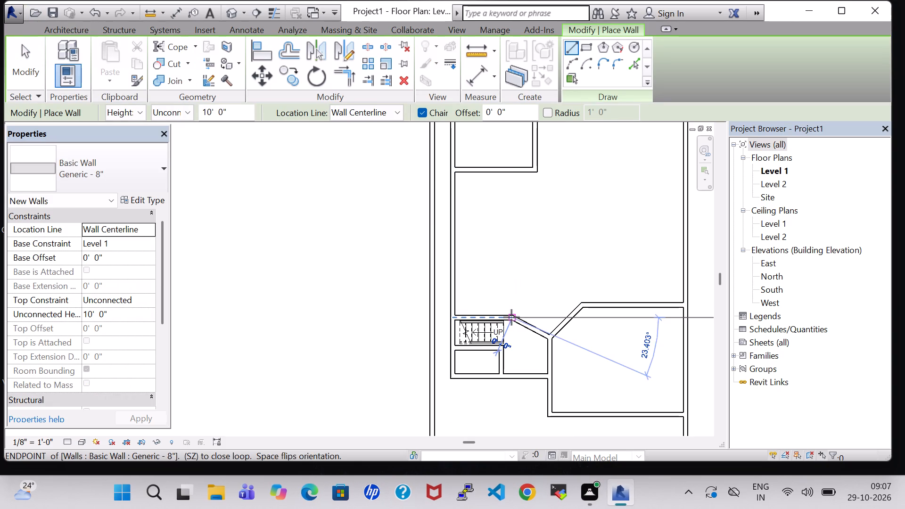
pyautogui.click(511, 245)
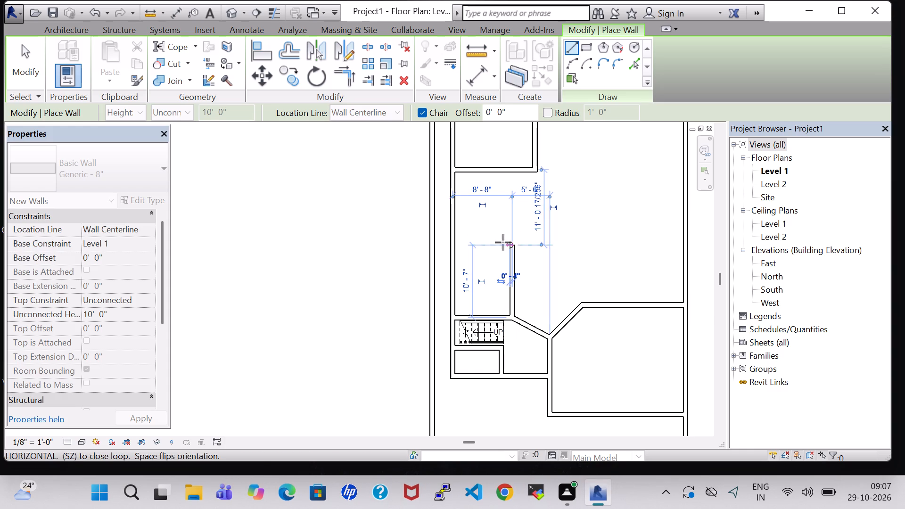
pyautogui.click(452, 240)
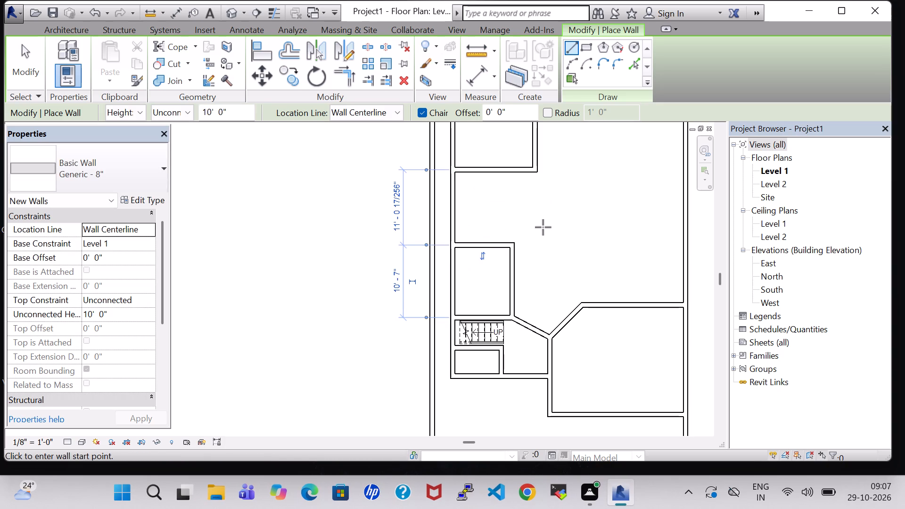
pyautogui.scroll(-6, 543, 227)
pyautogui.scroll(2, 547, 219)
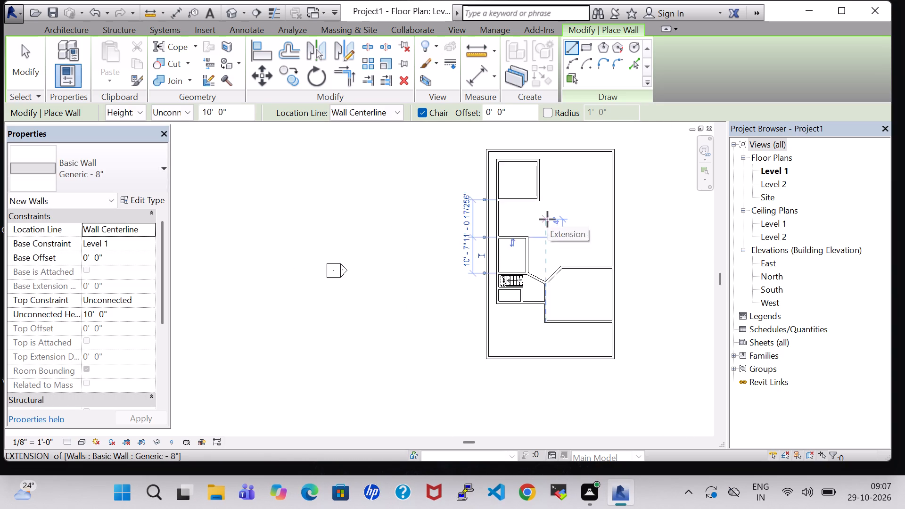
pyautogui.scroll(1, 547, 219)
pyautogui.press('Escape')
pyautogui.press('Escape')
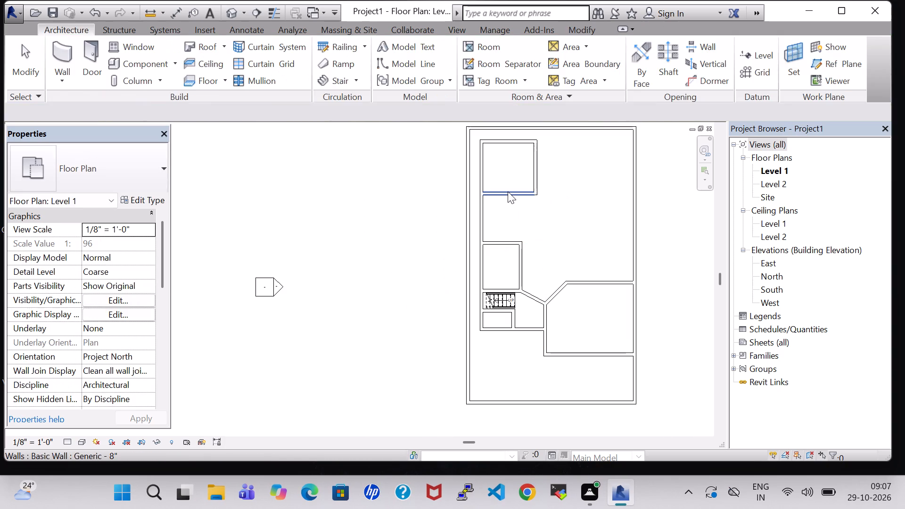
# Nudge the northwest room's south wall south onto the new room's north wall, stretching the east wall to 22'-3", and delete the nudged wall.
pyautogui.click(508, 191)
pyautogui.press('Down')
pyautogui.press('Down')
pyautogui.press('Down')
pyautogui.press('Down')
pyautogui.press('Down')
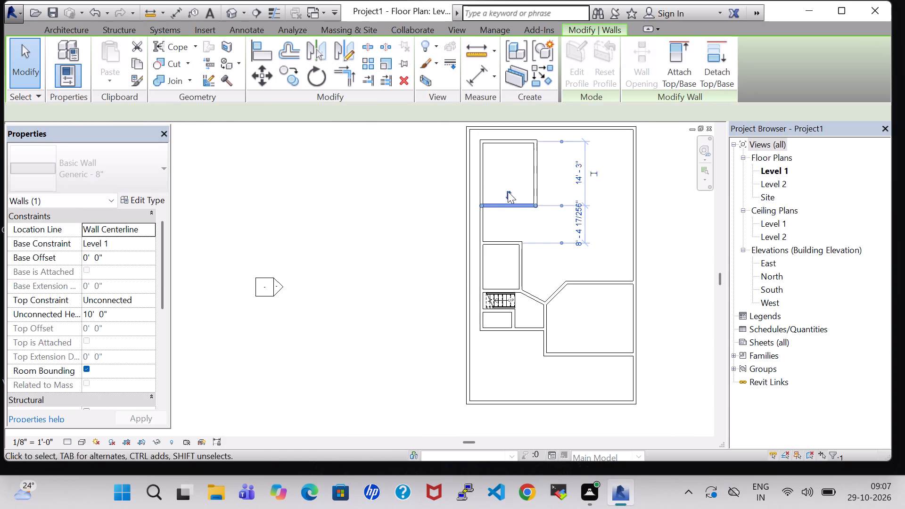
pyautogui.press('Down')
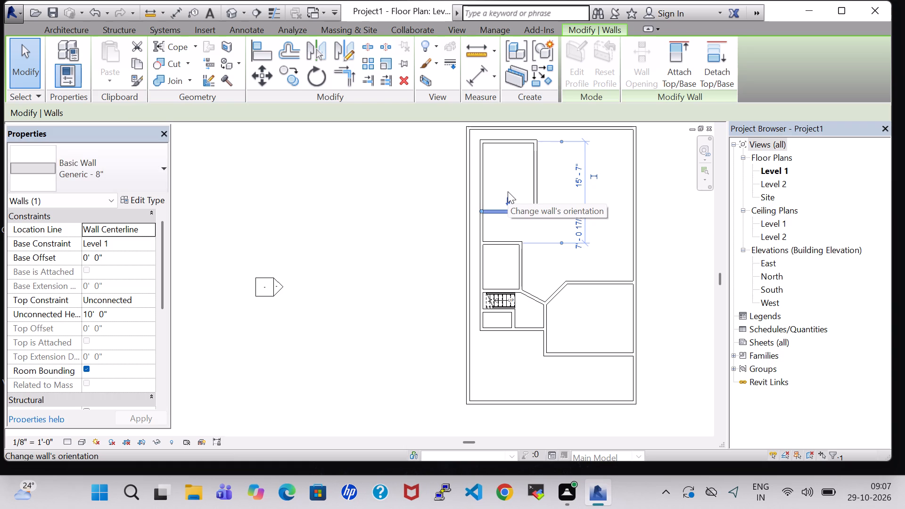
pyautogui.press('Down')
pyautogui.press('Down')
pyautogui.press('Down')
pyautogui.press('Down')
pyautogui.press('Down')
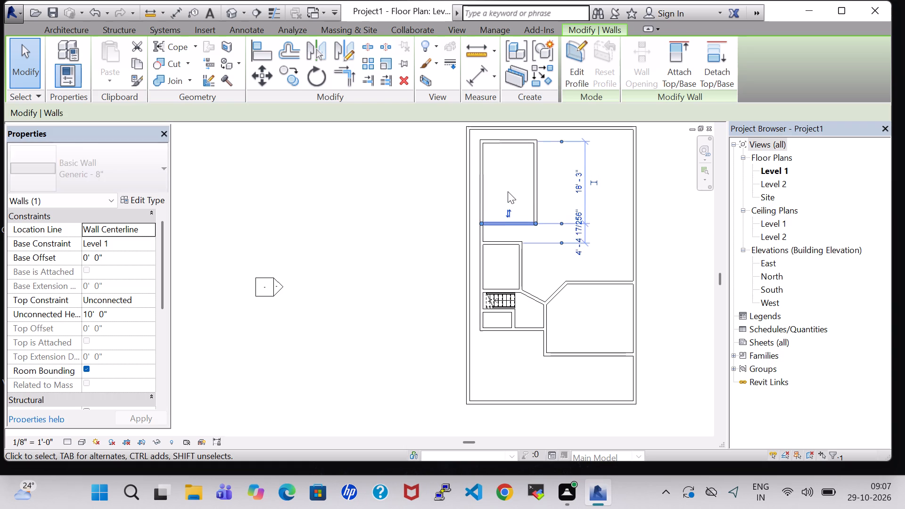
pyautogui.press('Down')
pyautogui.press('Down')
pyautogui.press('Down')
pyautogui.press('Down')
pyautogui.press('Down')
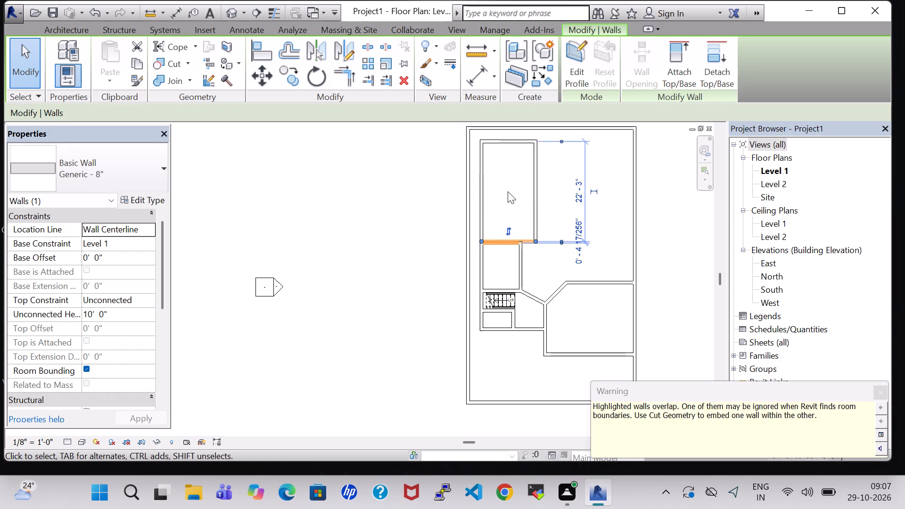
pyautogui.press('Delete')
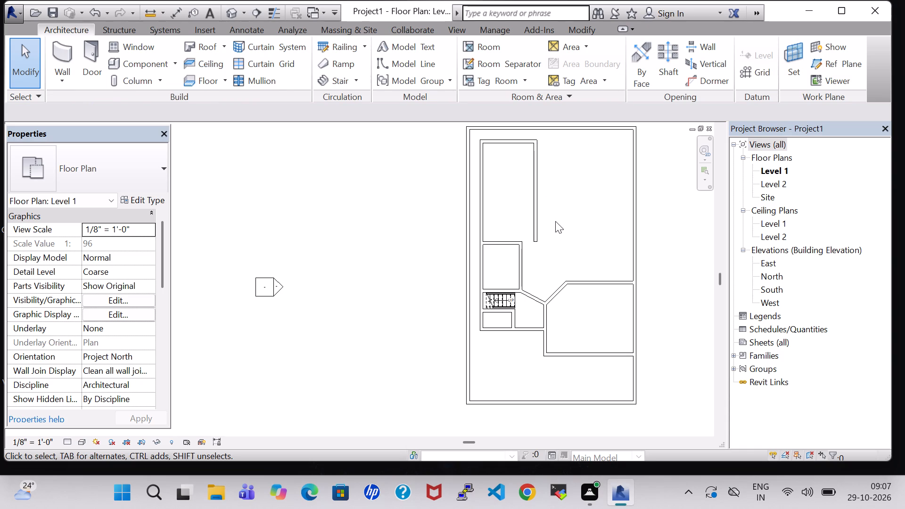
# Nudge the northwest room's east wall north to shorten it to 18'-3".
pyautogui.click(536, 223)
pyautogui.press('Up')
pyautogui.press('Up')
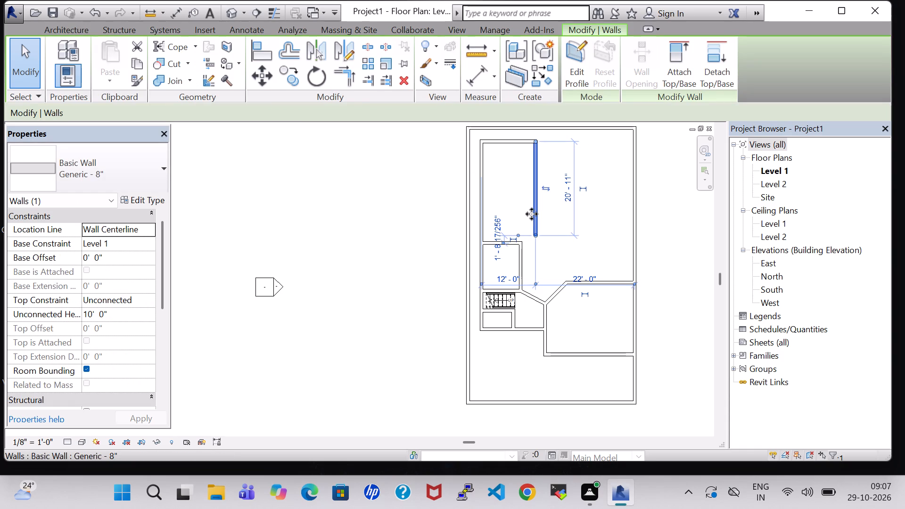
pyautogui.press('Up')
pyautogui.press('Up')
pyautogui.press('Up')
pyautogui.press('Up')
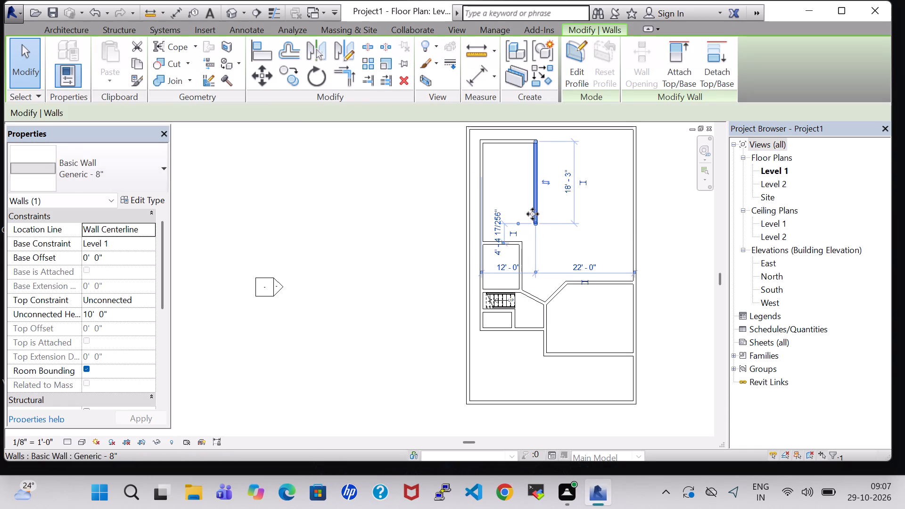
pyautogui.click(679, 218)
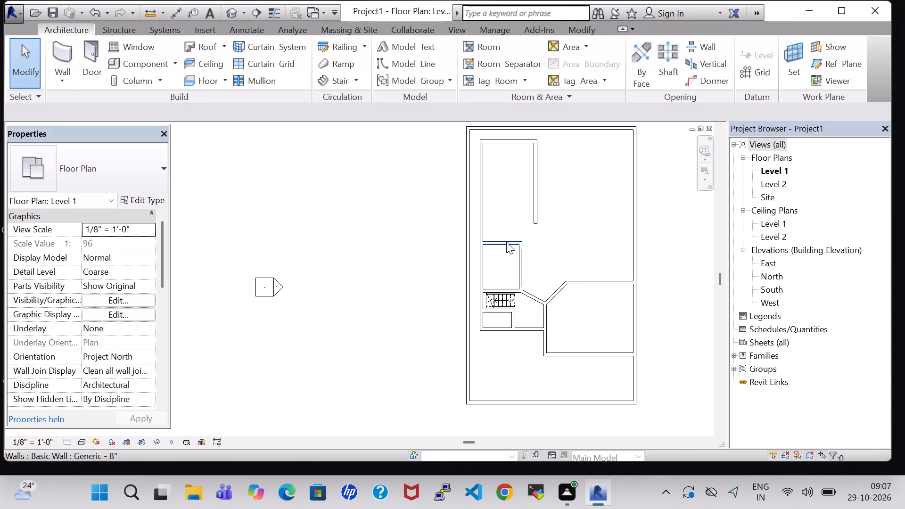
# Nudge the north wall of the room above the stair north to 13'-11" from the stair's north wall.
pyautogui.click(506, 246)
pyautogui.press('Up')
pyautogui.press('Up')
pyautogui.press('Up')
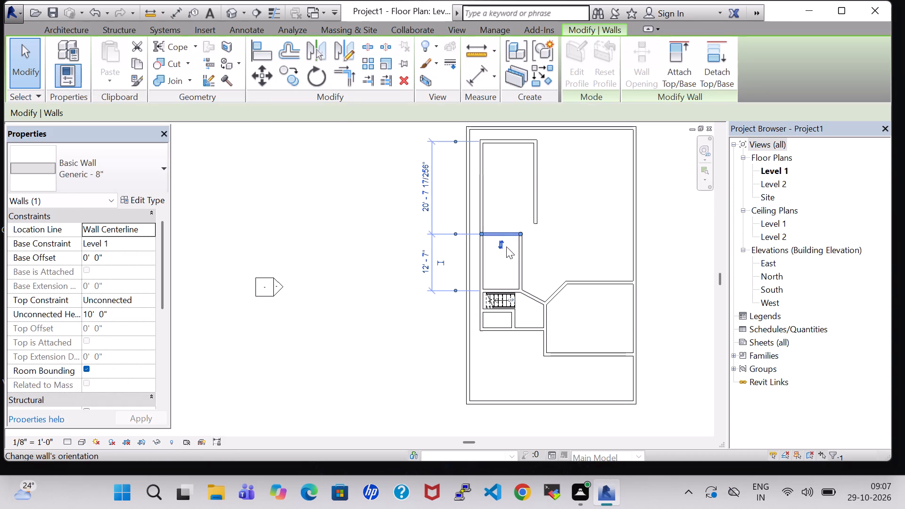
pyautogui.press('Up')
pyautogui.press('Up')
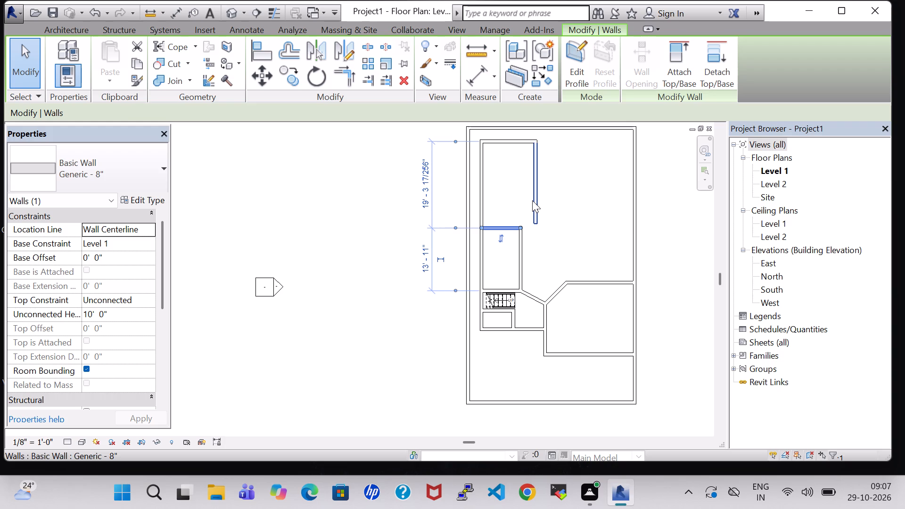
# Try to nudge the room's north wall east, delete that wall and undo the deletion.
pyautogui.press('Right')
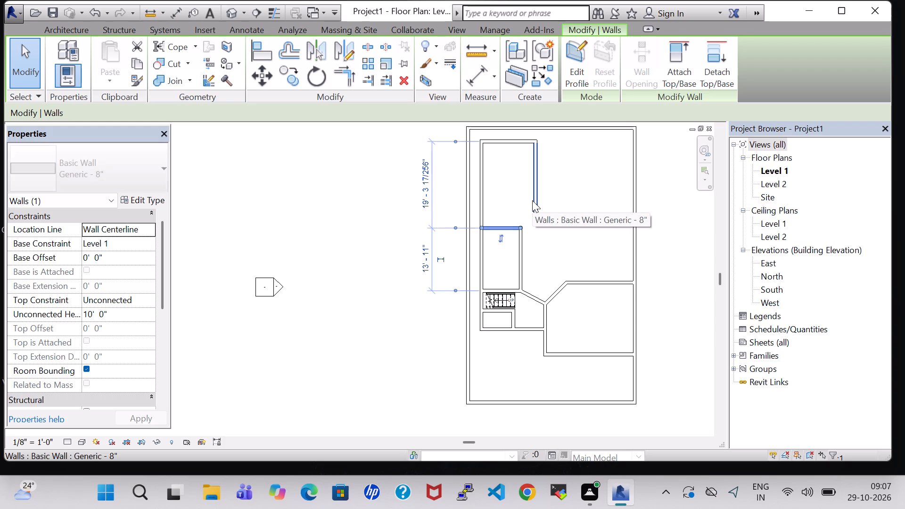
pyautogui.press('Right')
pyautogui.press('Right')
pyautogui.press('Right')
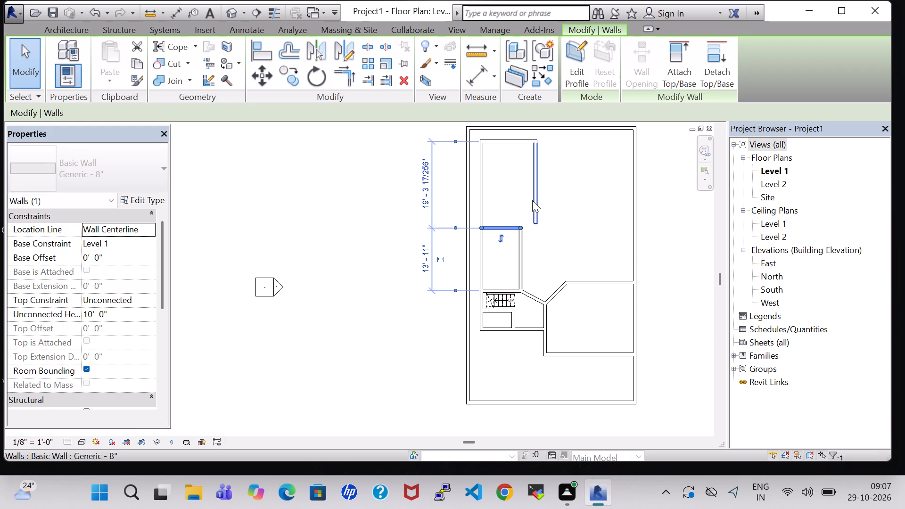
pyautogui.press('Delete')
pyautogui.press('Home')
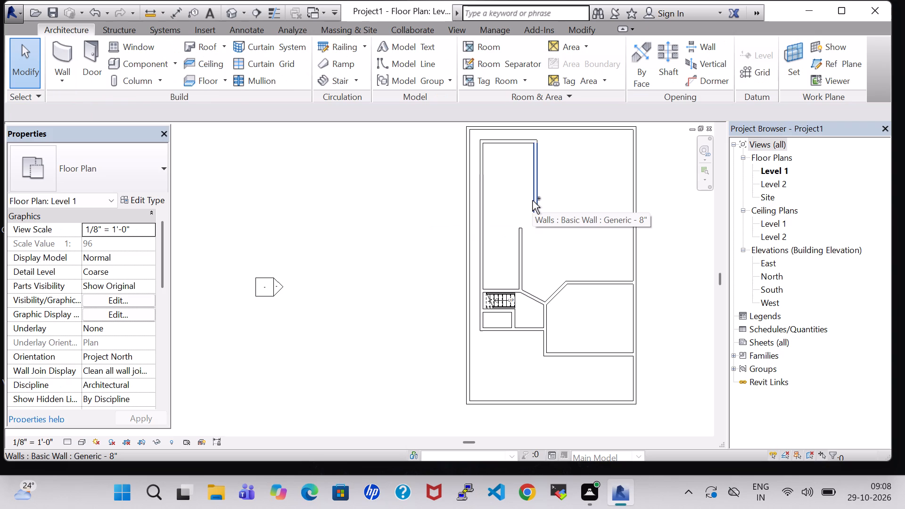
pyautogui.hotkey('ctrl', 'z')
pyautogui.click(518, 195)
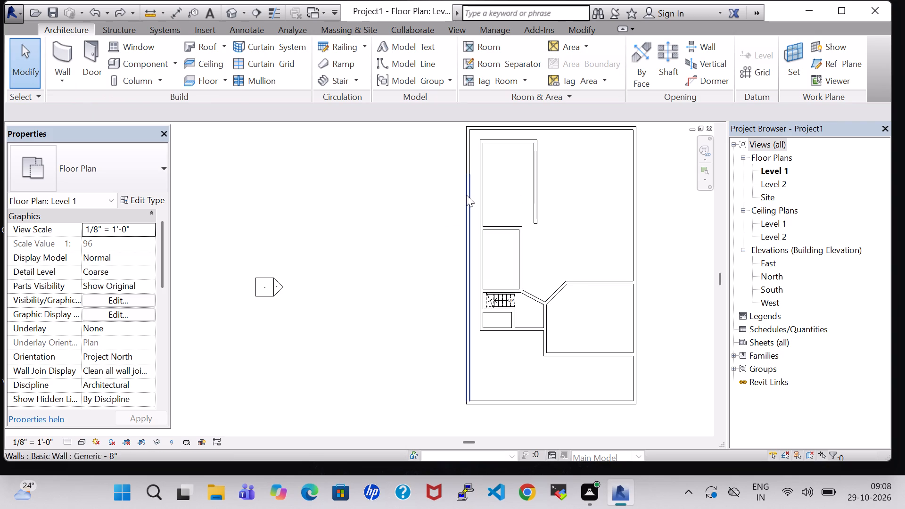
# Nudge the northwest room's east wall to 14'-0" from the long inner wall and shorten it to 16'-11".
pyautogui.click(534, 177)
pyautogui.press('Right')
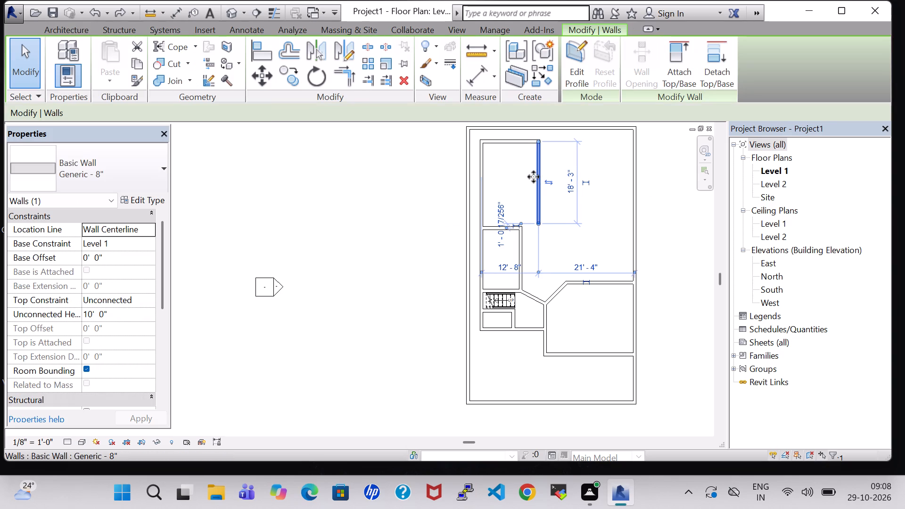
pyautogui.press('Right')
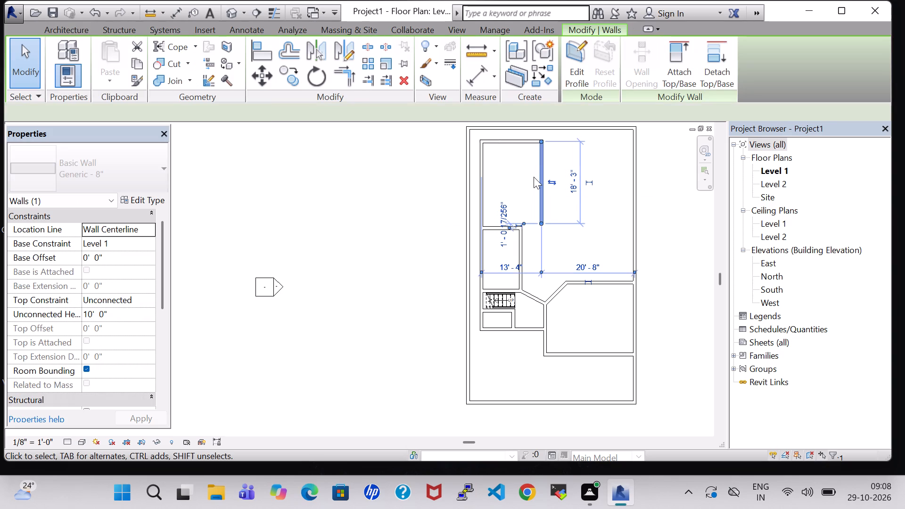
pyautogui.press('Up')
pyautogui.press('Up')
pyautogui.press('Right')
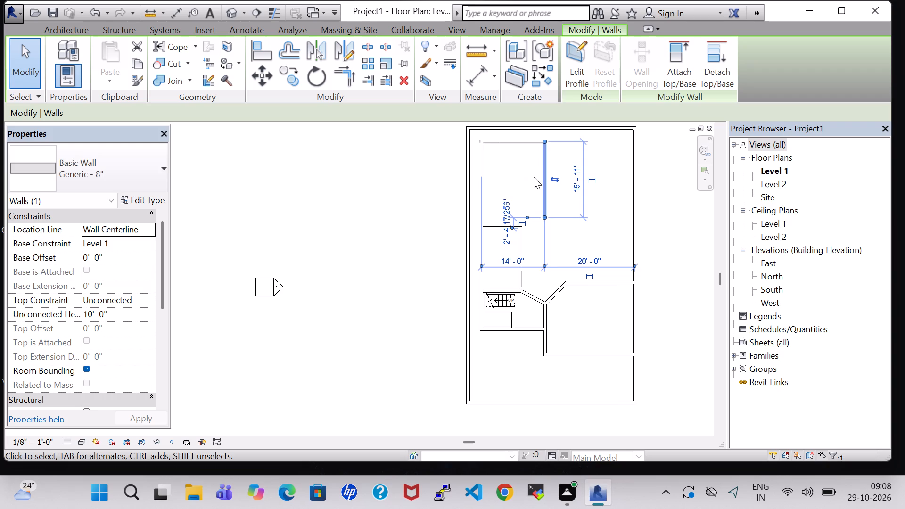
pyautogui.click(662, 235)
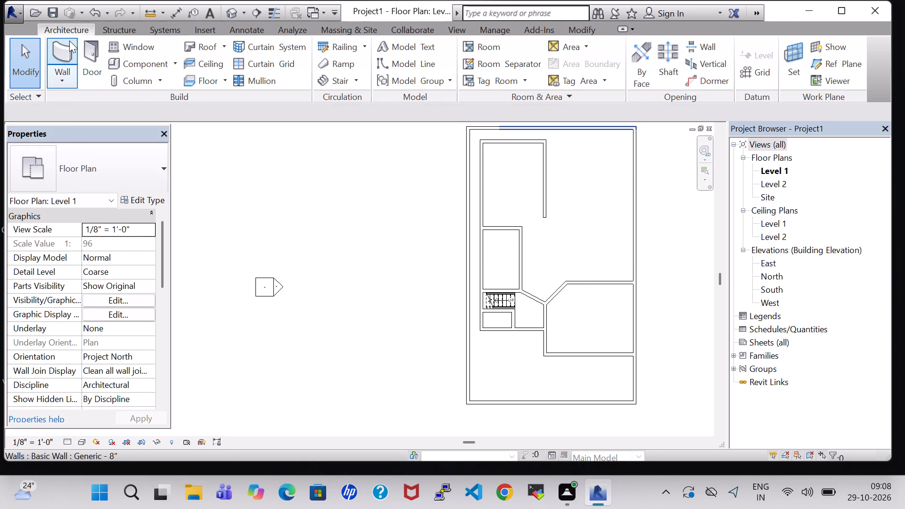
# Draw a diagonal wall from the northeast corner of the room above the stair to the south end of the northwest room's east wall.
pyautogui.click(56, 46)
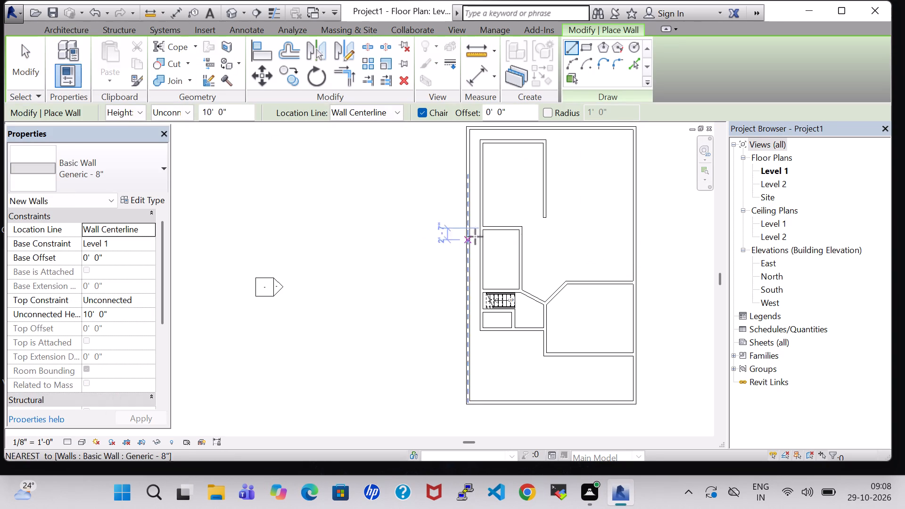
pyautogui.click(521, 226)
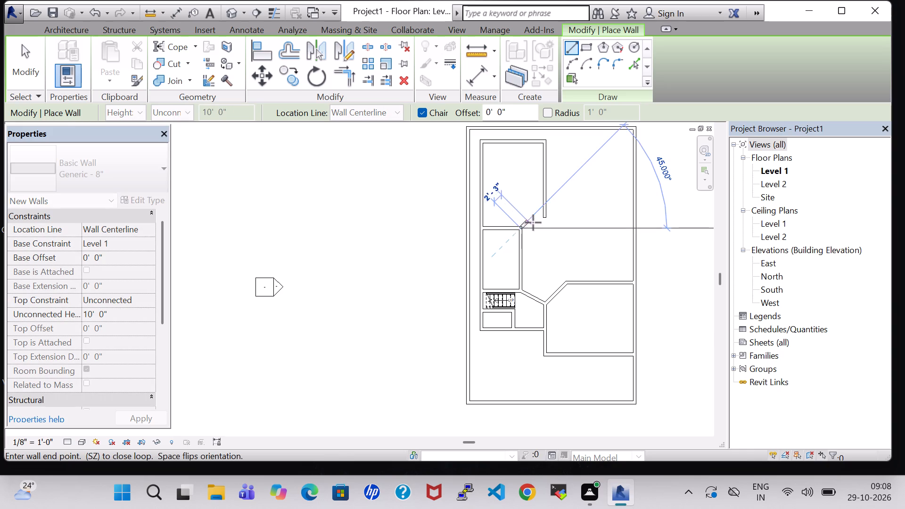
pyautogui.click(543, 217)
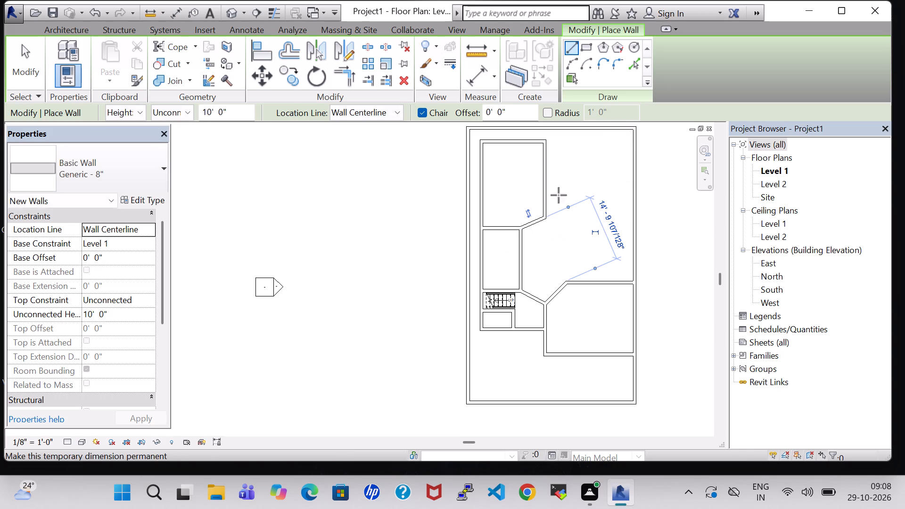
pyautogui.press('Escape')
pyautogui.press('Escape')
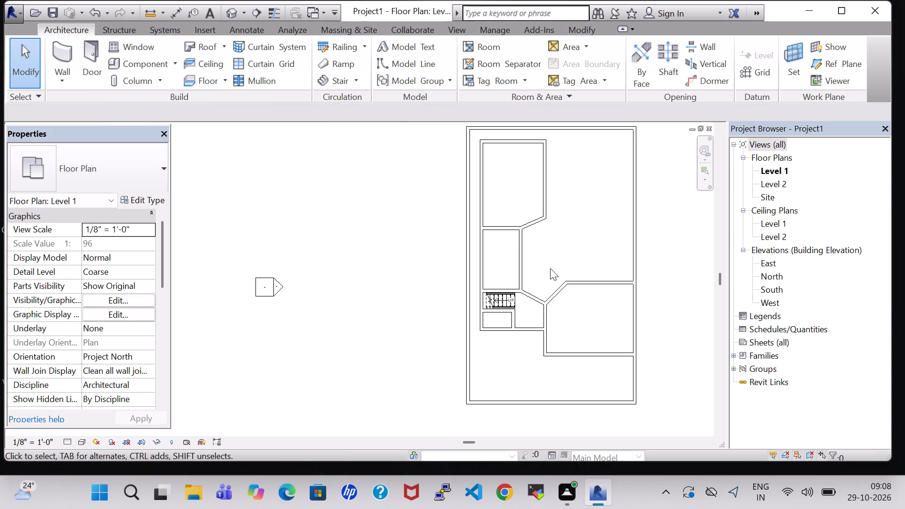
# Draw an L-shaped wall about 14'-11" east from the northwest room's upper east wall, turning north to the outer wall.
pyautogui.click(57, 47)
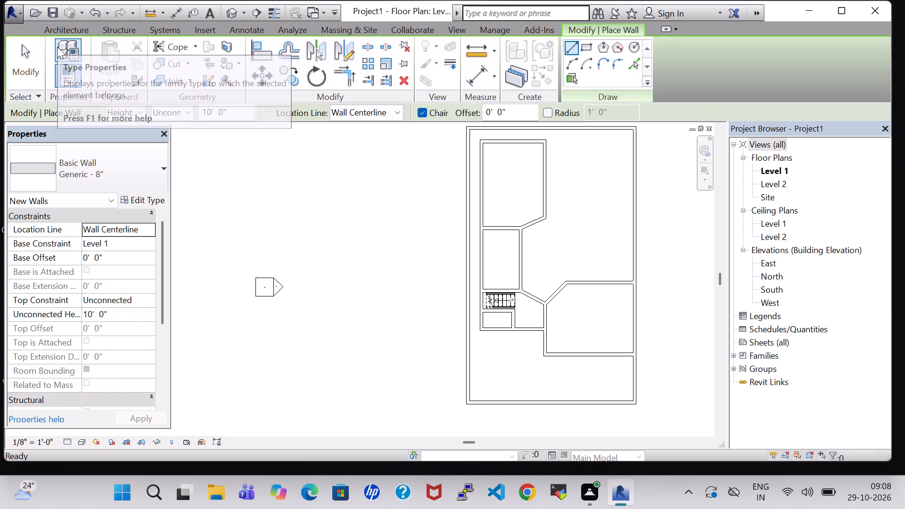
pyautogui.click(544, 154)
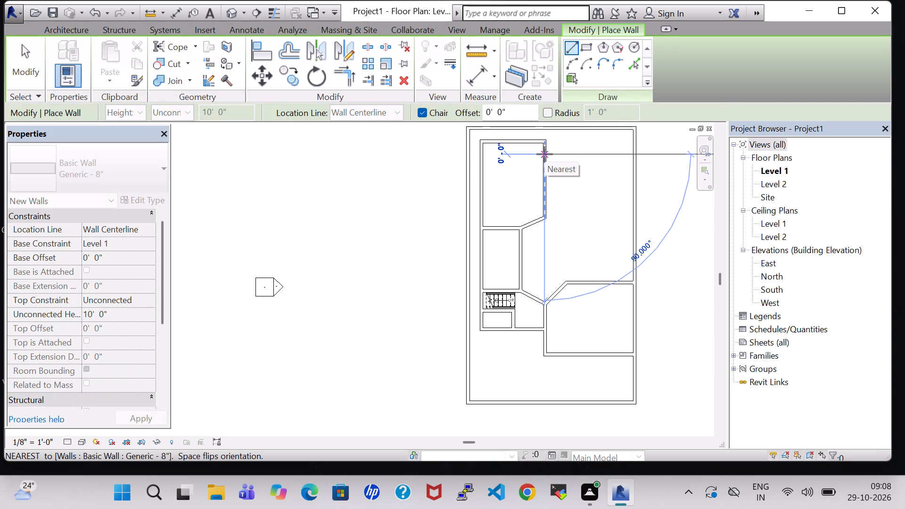
pyautogui.click(612, 155)
pyautogui.click(609, 124)
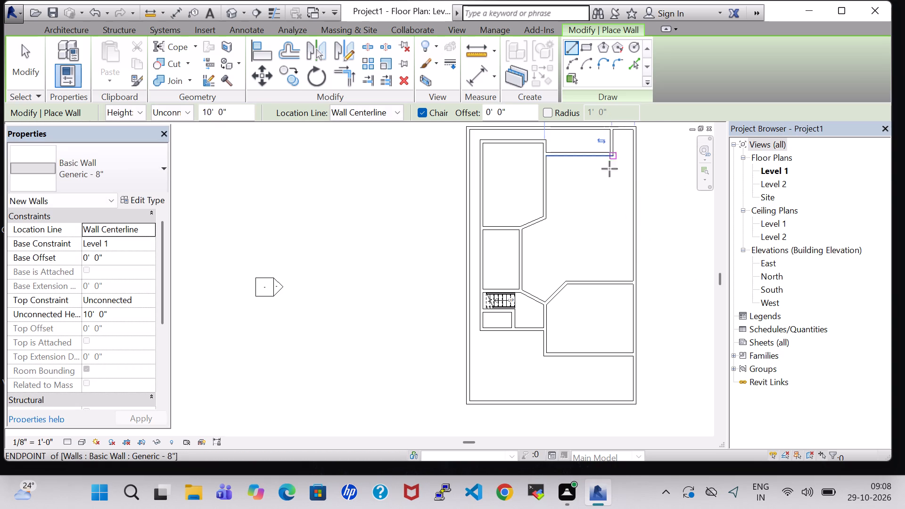
# Draw a wall from the south end of the northwest room's east wall east to the outer wall.
pyautogui.click(543, 217)
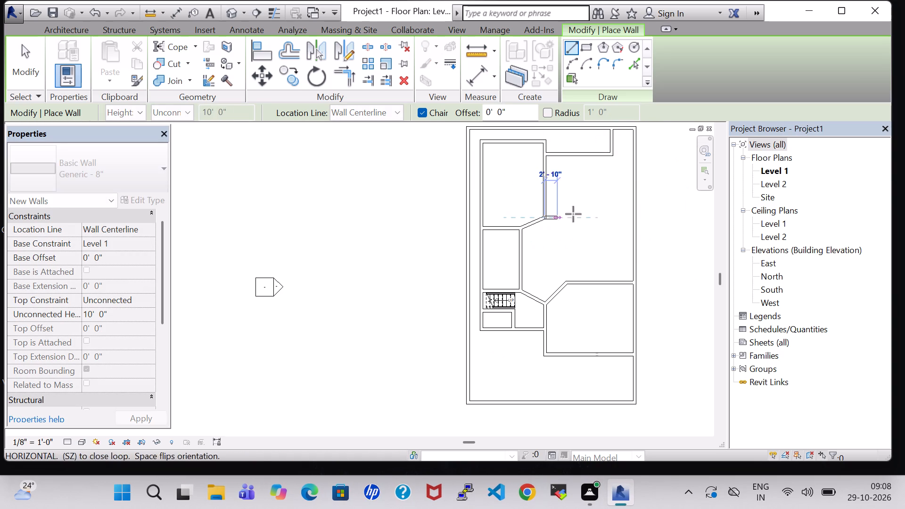
pyautogui.click(635, 215)
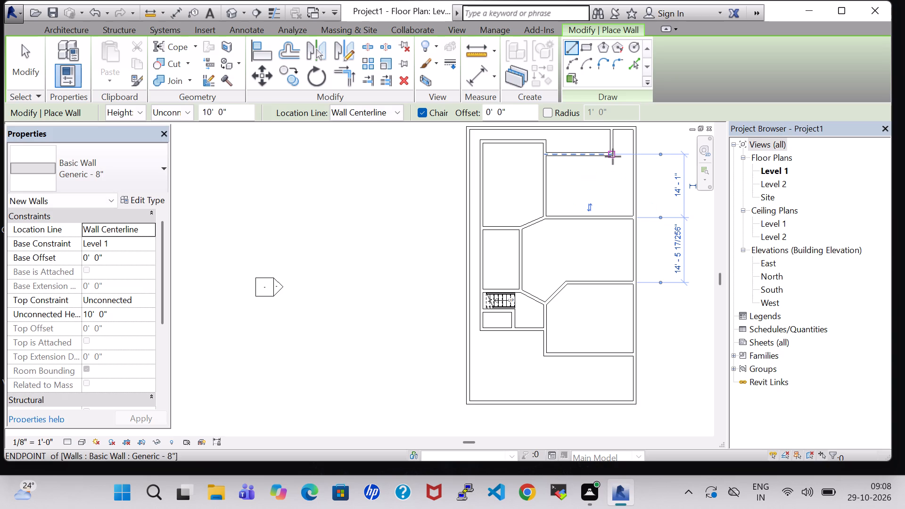
# Draw a 14'-1" wall south from the L-shaped wall's corner to the new east-west wall, enclosing the northern middle room.
pyautogui.scroll(4, 613, 156)
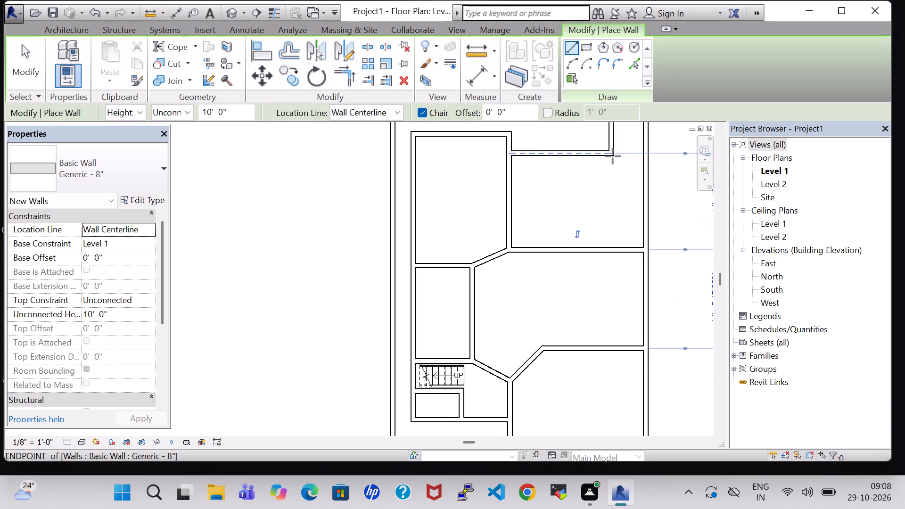
pyautogui.click(610, 154)
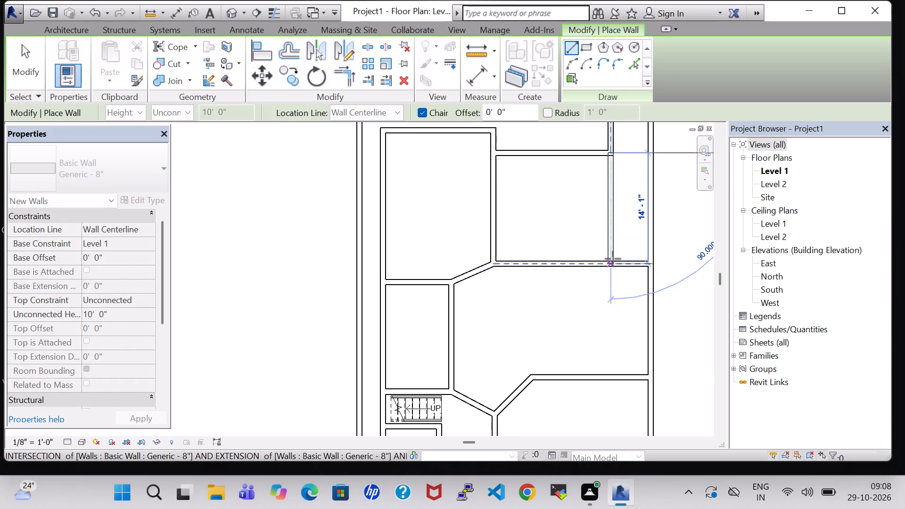
pyautogui.click(613, 261)
pyautogui.press('Escape')
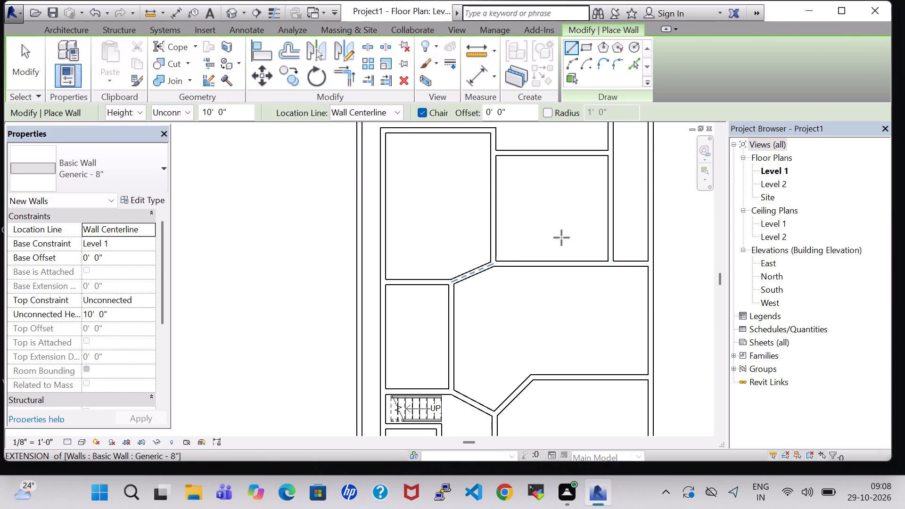
pyautogui.press('Escape')
pyautogui.press('Escape')
# Add a room separation line from the northwest room's northeast corner to the north outer wall.
pyautogui.scroll(-2, 561, 238)
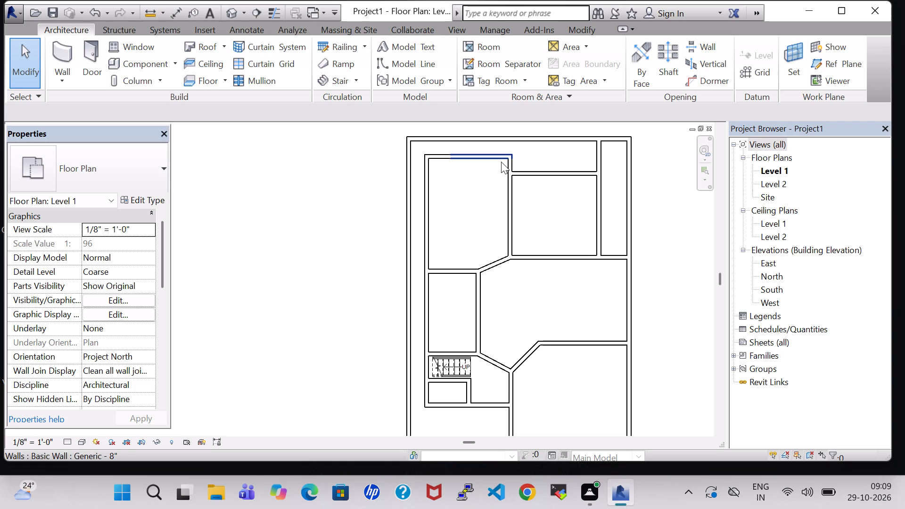
pyautogui.click(685, 217)
pyautogui.click(498, 68)
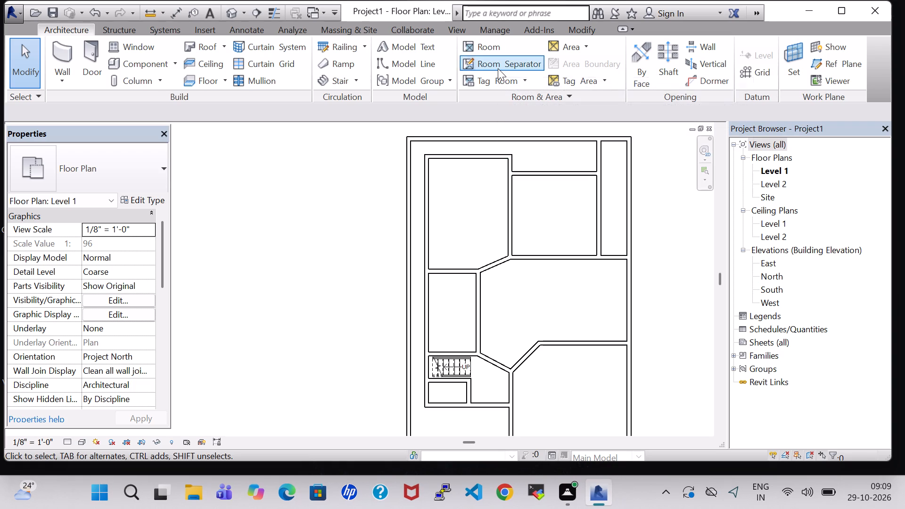
pyautogui.click(511, 156)
pyautogui.click(511, 136)
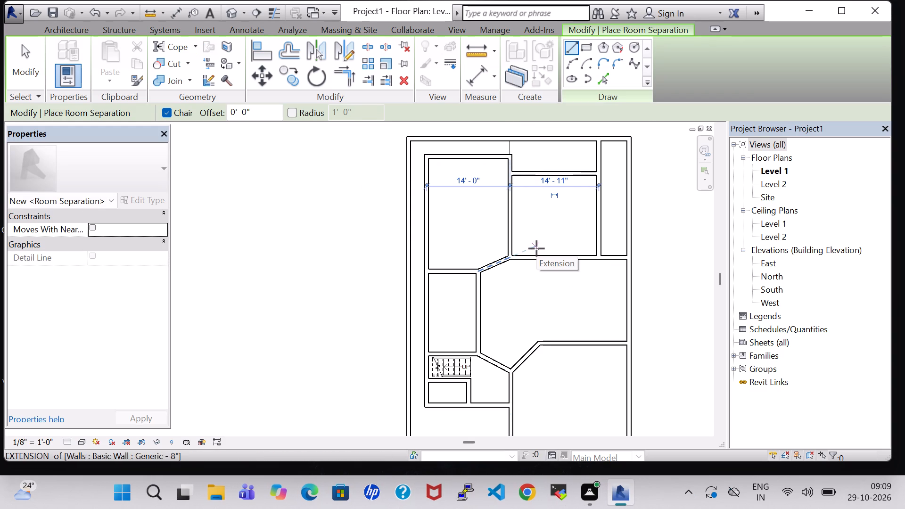
pyautogui.press('Escape')
pyautogui.press('Escape')
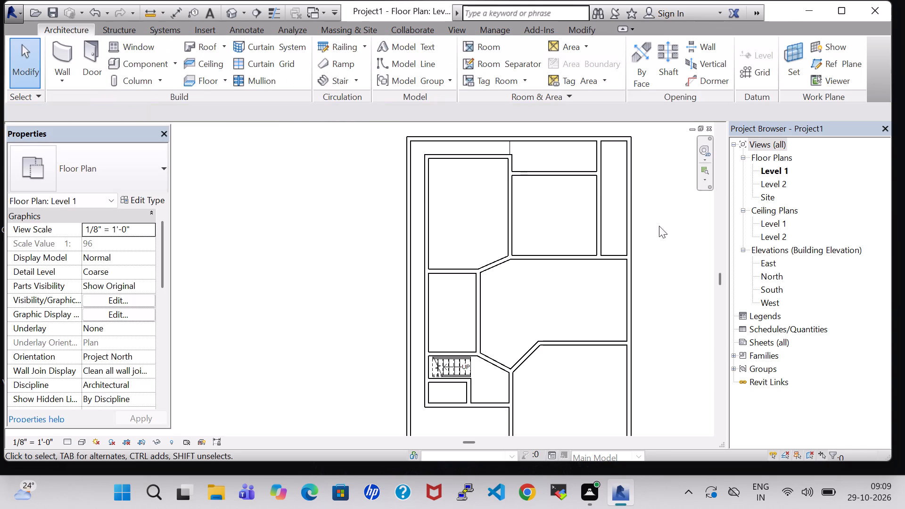
pyautogui.click(665, 217)
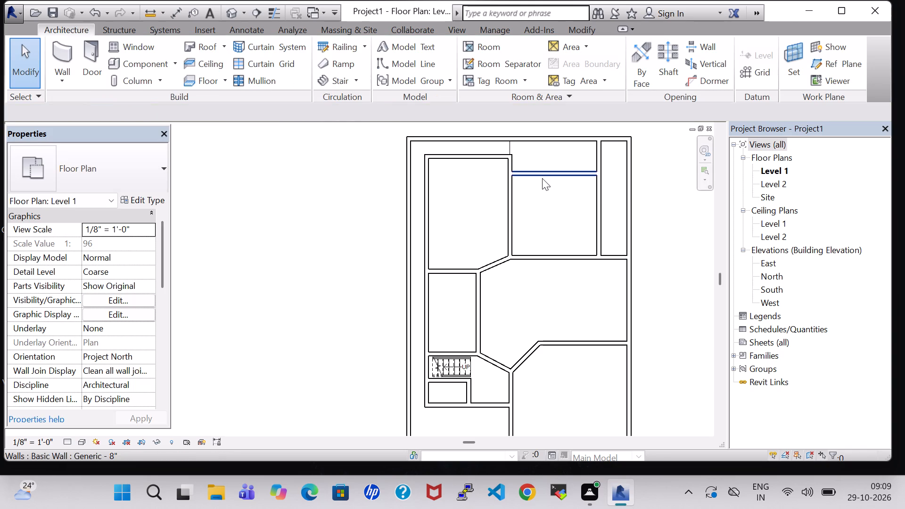
# Add a 10'-8" room separation line from the southeast room's southwest corner down to the south outer wall.
pyautogui.scroll(-2, 554, 305)
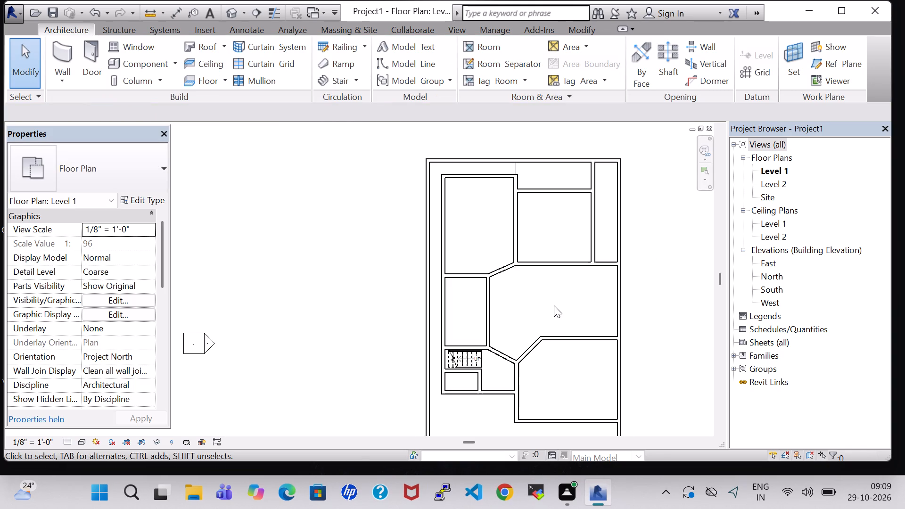
pyautogui.moveTo(554, 305); pyautogui.dragTo(549, 260, button='middle')
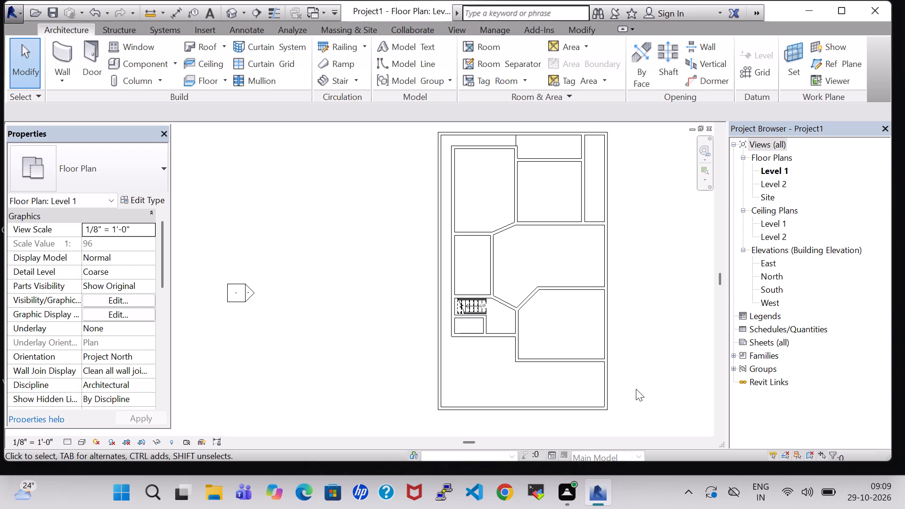
pyautogui.click(499, 60)
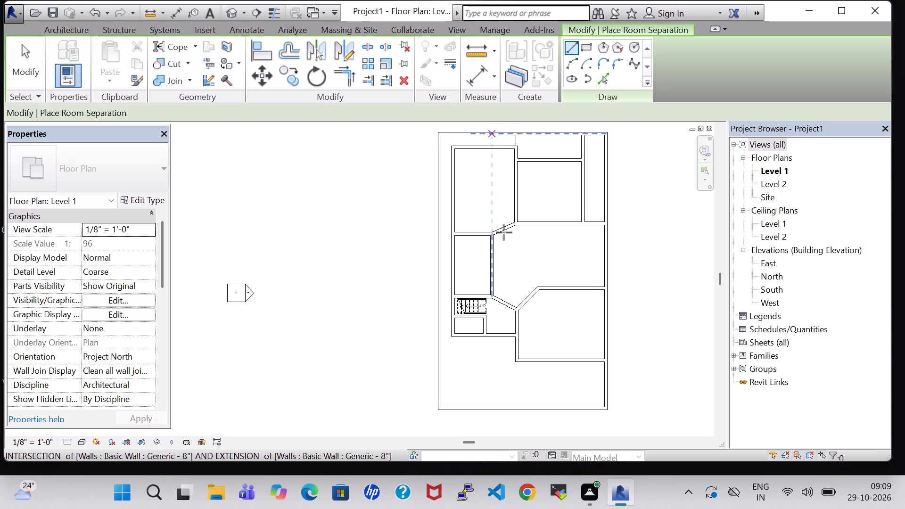
pyautogui.click(515, 362)
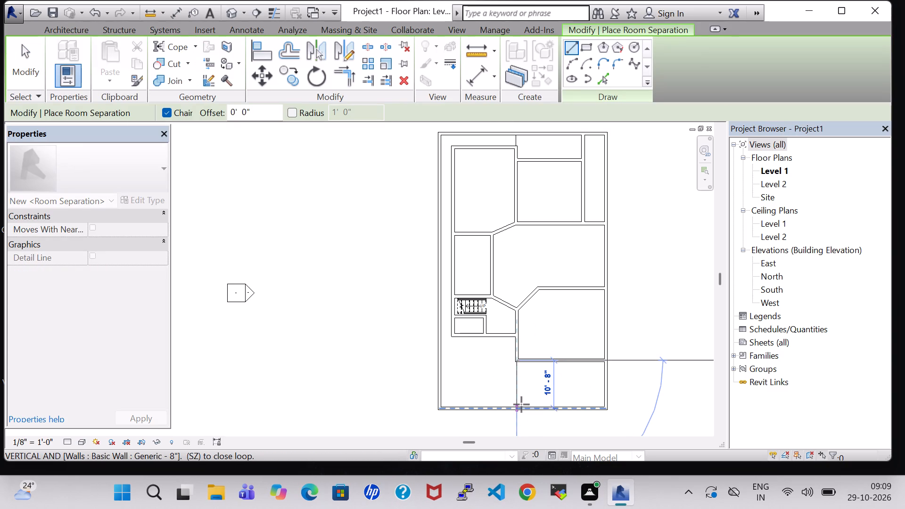
pyautogui.scroll(5, 521, 404)
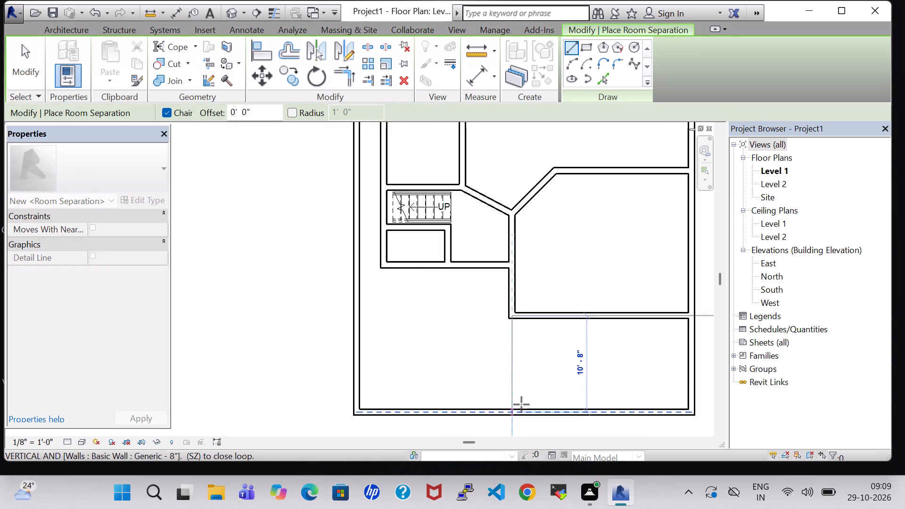
pyautogui.scroll(1, 521, 404)
pyautogui.click(513, 414)
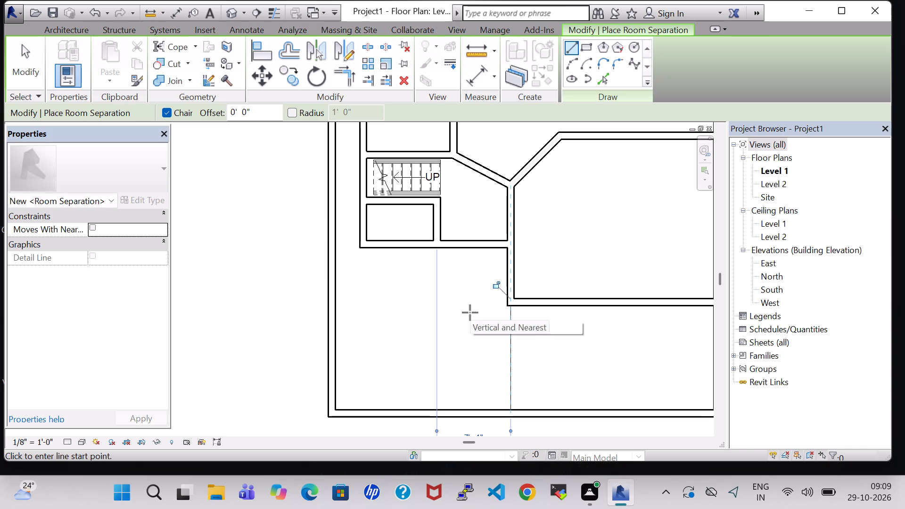
pyautogui.press('Escape')
pyautogui.press('Escape')
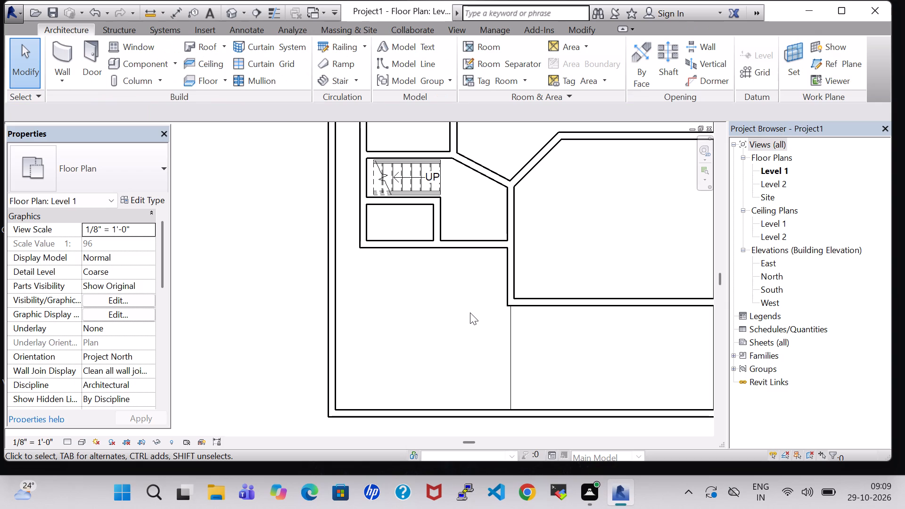
# Duplicate the wall type of the northern middle room's north wall as INNER 6".
pyautogui.scroll(-5, 470, 312)
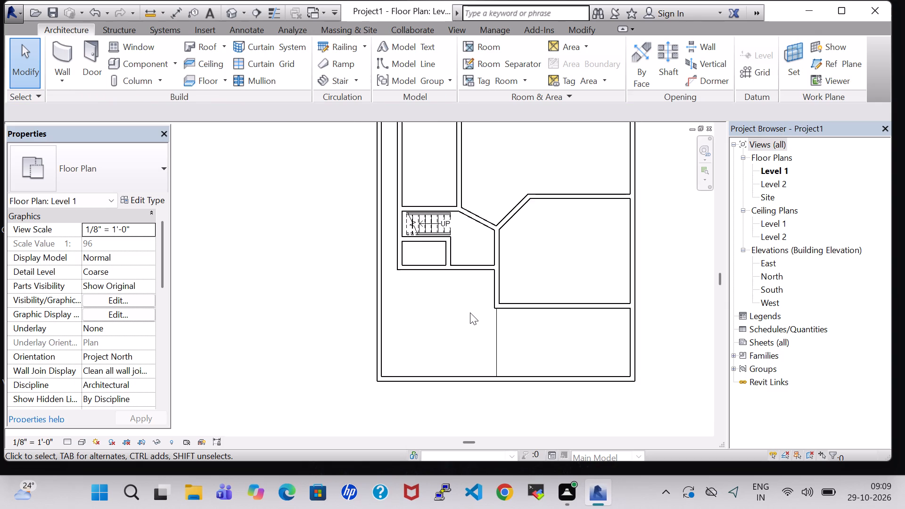
pyautogui.scroll(-3, 470, 312)
pyautogui.moveTo(570, 231); pyautogui.dragTo(618, 338, button='middle')
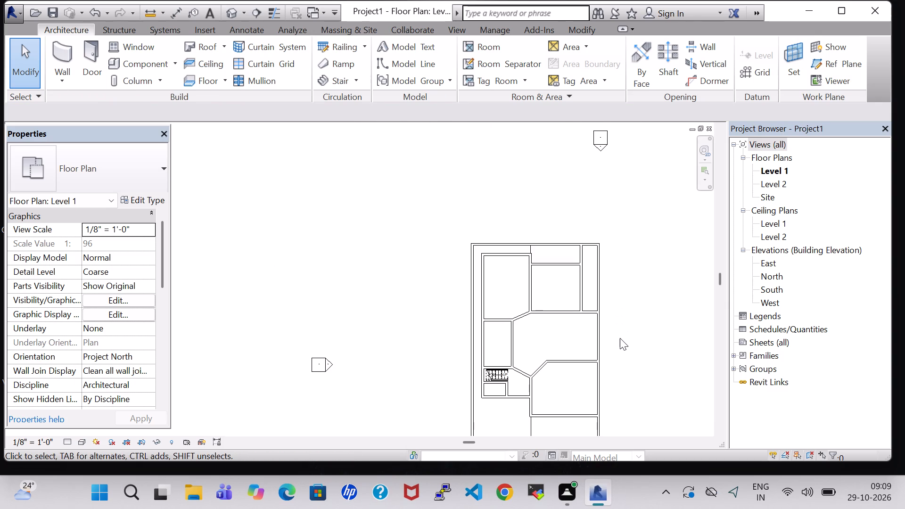
pyautogui.scroll(4, 620, 338)
pyautogui.moveTo(620, 338); pyautogui.dragTo(634, 298, button='middle')
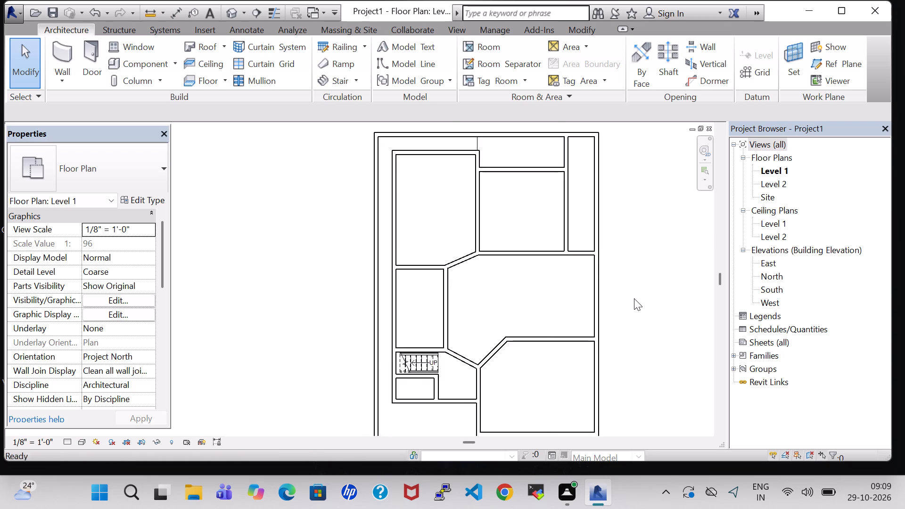
pyautogui.scroll(1, 634, 298)
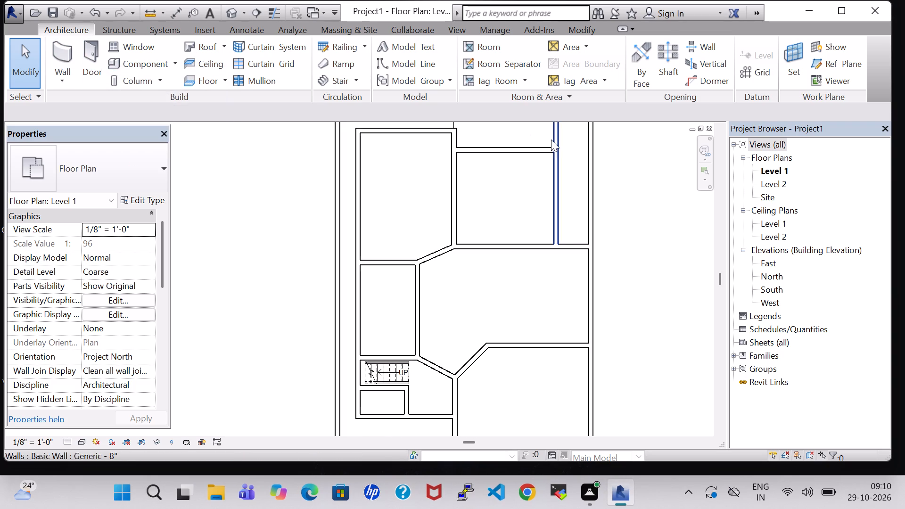
pyautogui.click(514, 145)
pyautogui.click(135, 203)
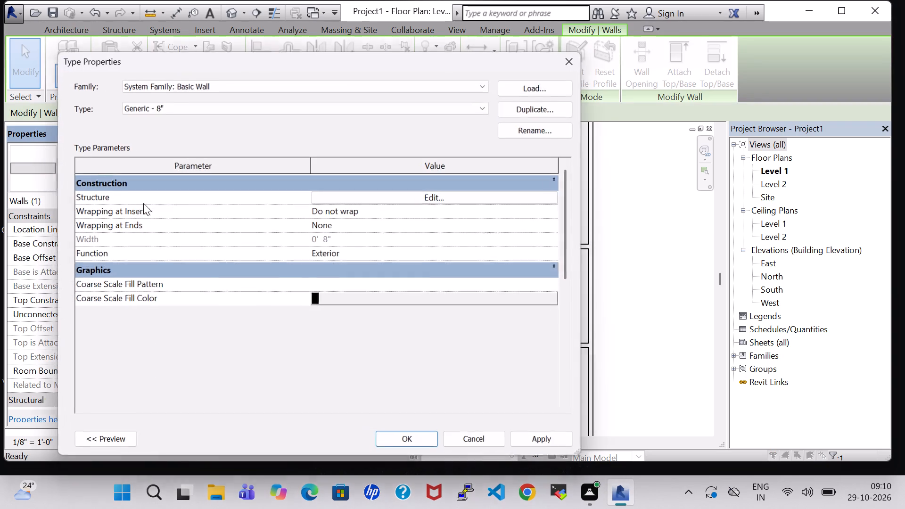
pyautogui.click(531, 109)
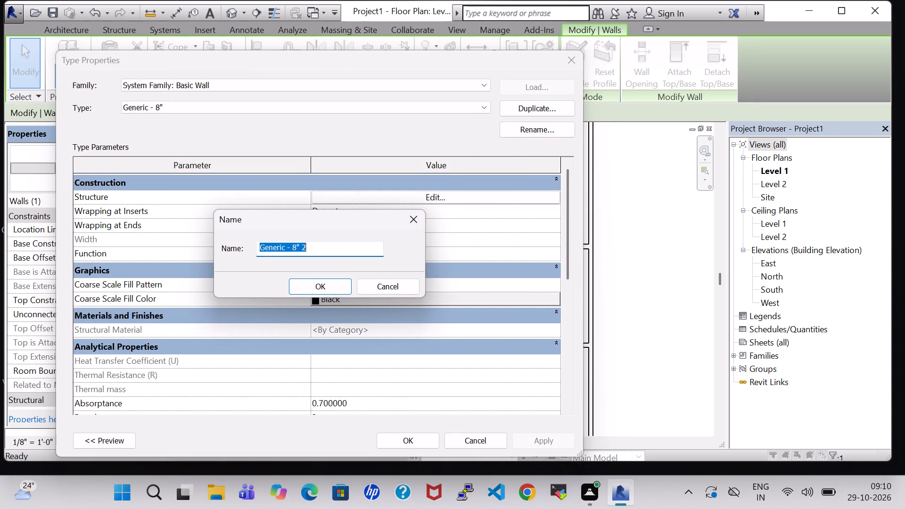
pyautogui.click(323, 252)
pyautogui.press('BackSpace')
pyautogui.press('BackSpace')
pyautogui.press('BackSpace')
pyautogui.press('BackSpace')
pyautogui.press('BackSpace')
pyautogui.press('BackSpace')
pyautogui.press('BackSpace')
pyautogui.press('BackSpace')
pyautogui.press('BackSpace')
pyautogui.press('BackSpace')
pyautogui.press('BackSpace')
pyautogui.press('BackSpace')
pyautogui.press('BackSpace')
pyautogui.press('BackSpace')
pyautogui.press('BackSpace')
pyautogui.press('BackSpace')
pyautogui.press('BackSpace')
pyautogui.press('BackSpace')
pyautogui.press('BackSpace')
pyautogui.press('BackSpace')
pyautogui.press('BackSpace')
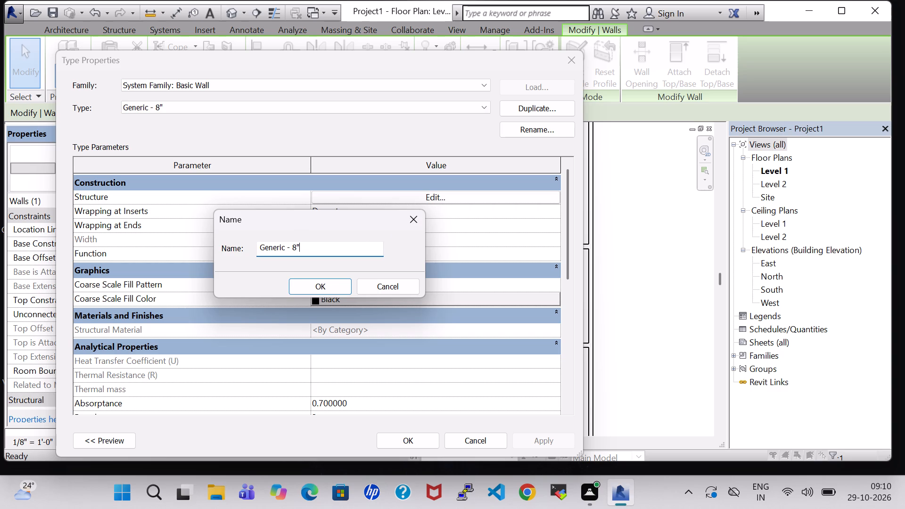
pyautogui.write('INNER 6')
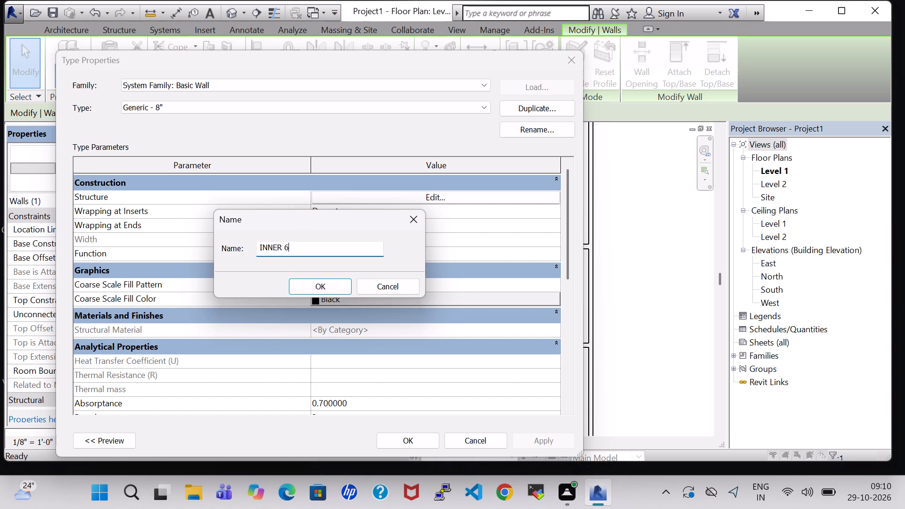
pyautogui.hotkey('shift', '"')
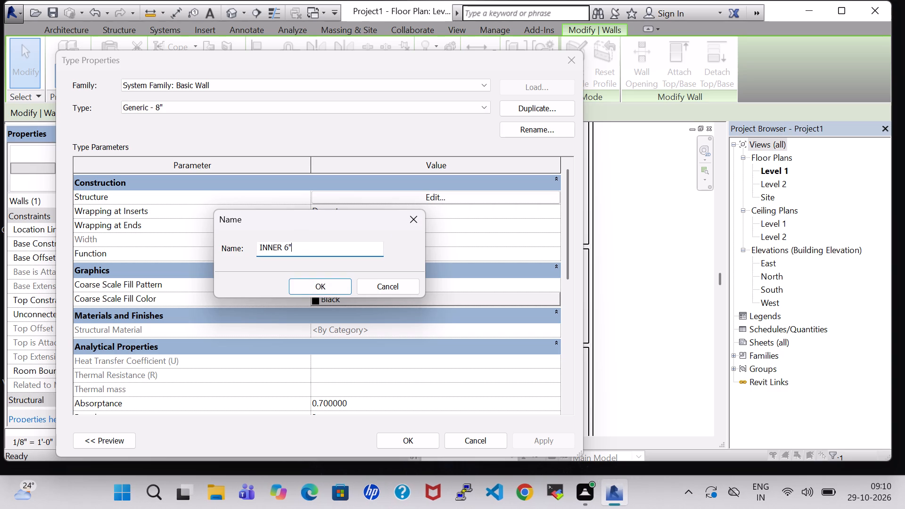
pyautogui.click(343, 279)
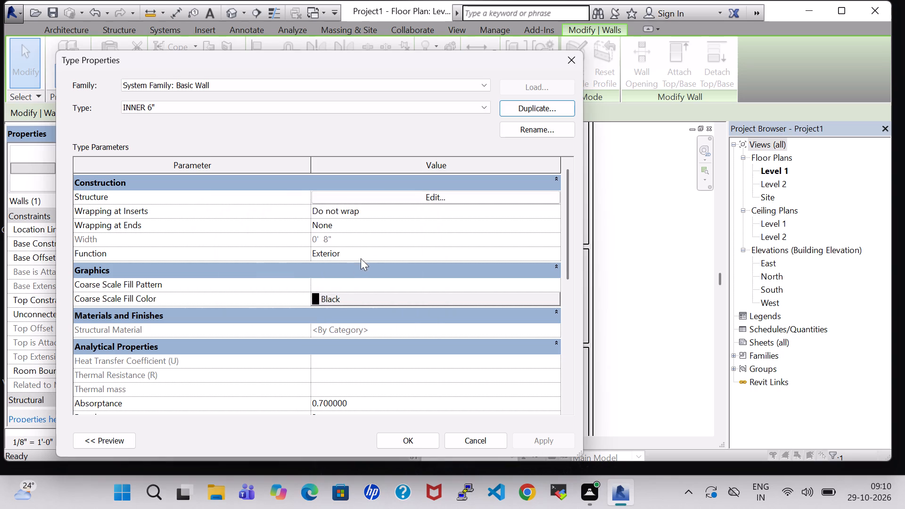
# Set the INNER 6" wall type's structure layer thickness to 6" and apply the type to the wall.
pyautogui.click(440, 199)
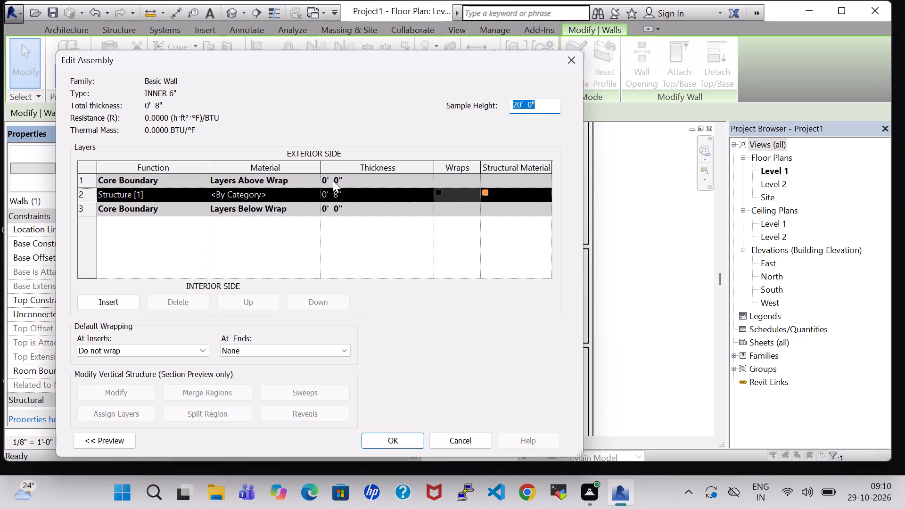
pyautogui.click(340, 194)
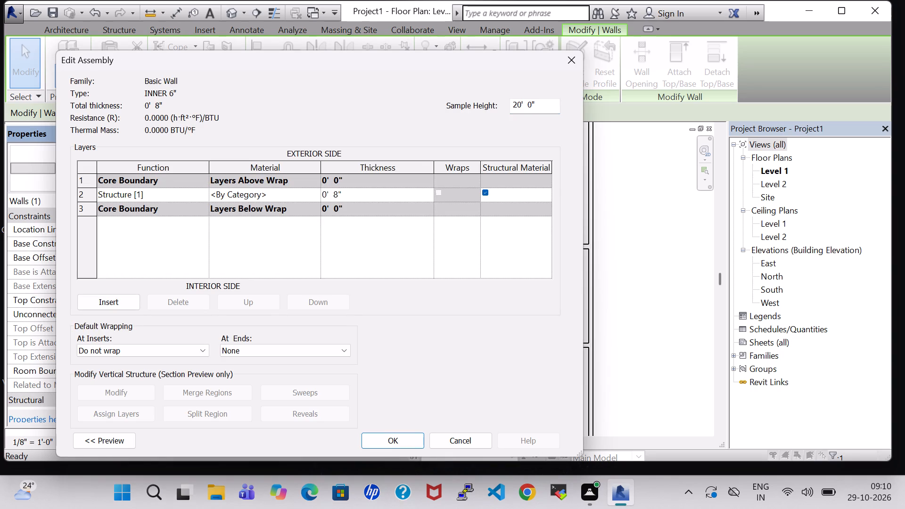
pyautogui.press('BackSpace')
pyautogui.press('6')
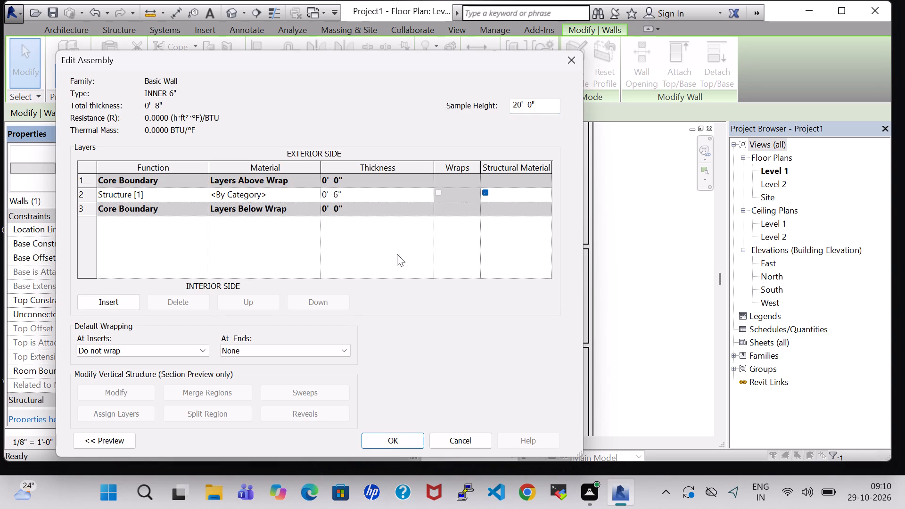
pyautogui.click(396, 442)
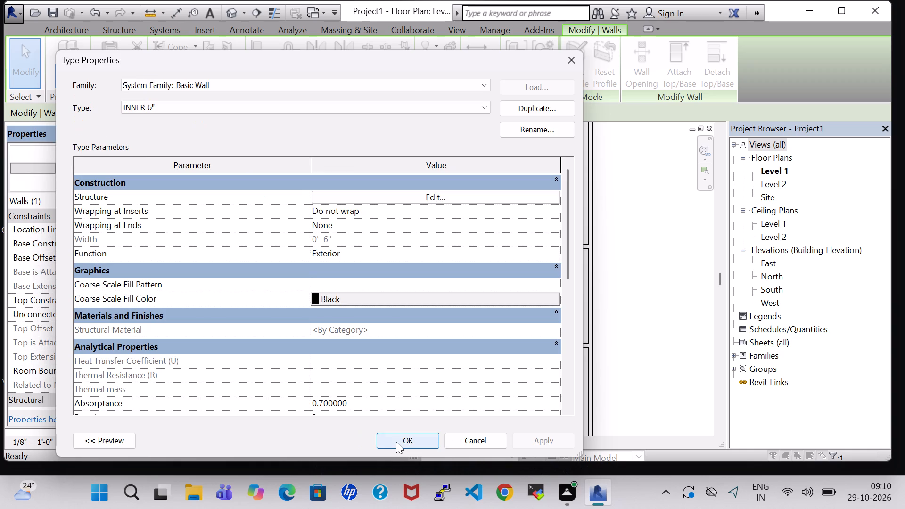
pyautogui.click(396, 442)
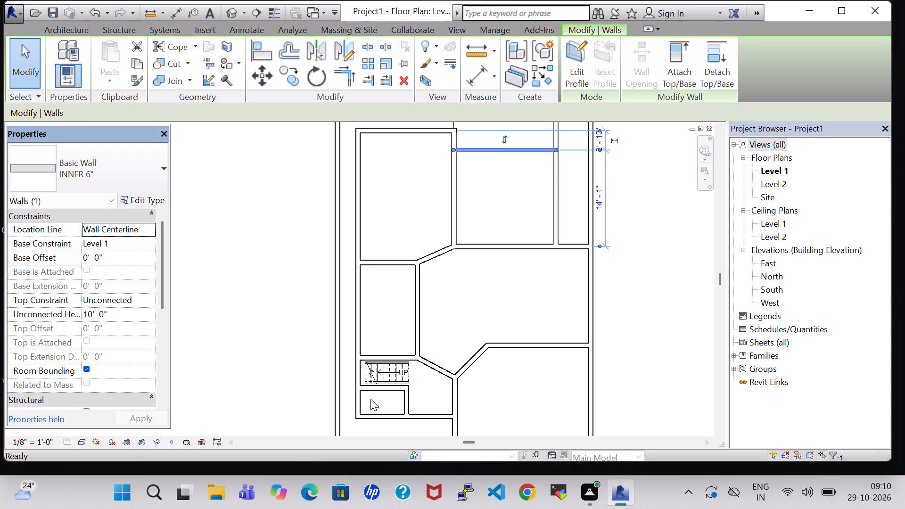
# Apply the INNER 6" wall type to the west, east and south walls of the northern middle room.
pyautogui.click(456, 220)
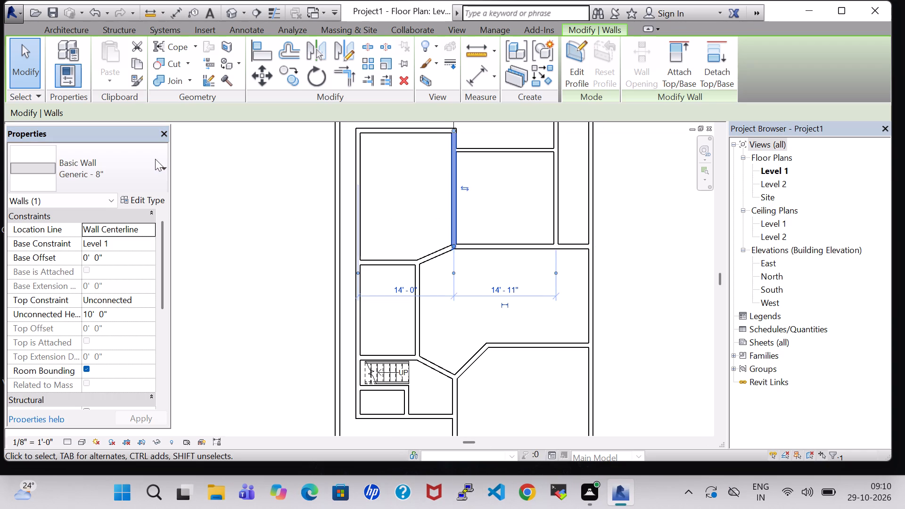
pyautogui.click(155, 159)
pyautogui.click(44, 493)
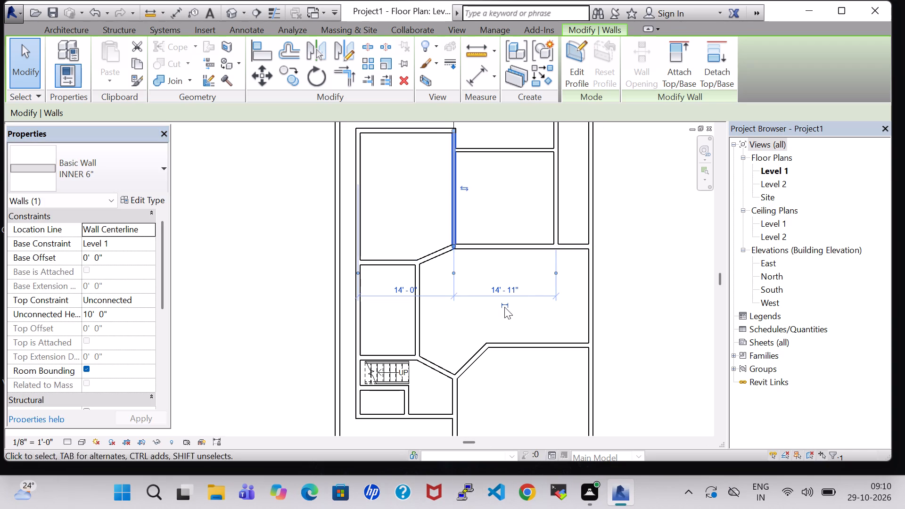
pyautogui.click(554, 197)
pyautogui.click(137, 176)
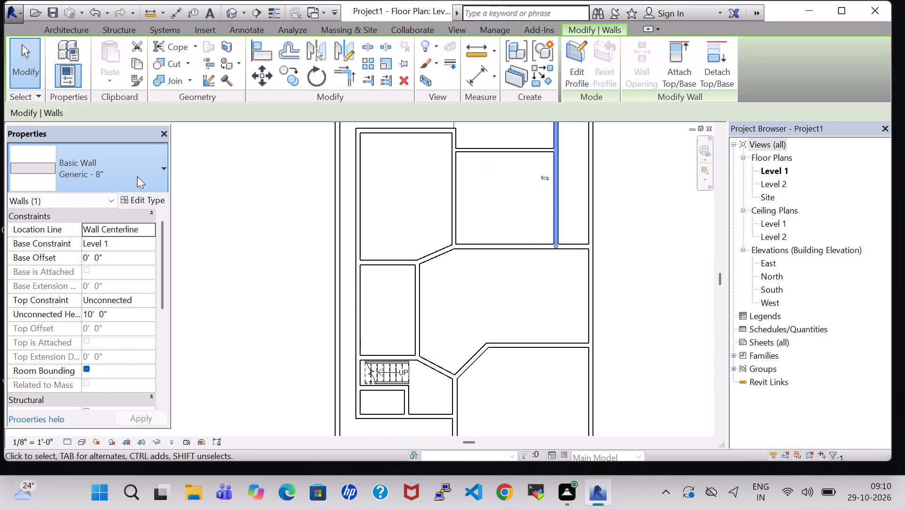
pyautogui.click(69, 497)
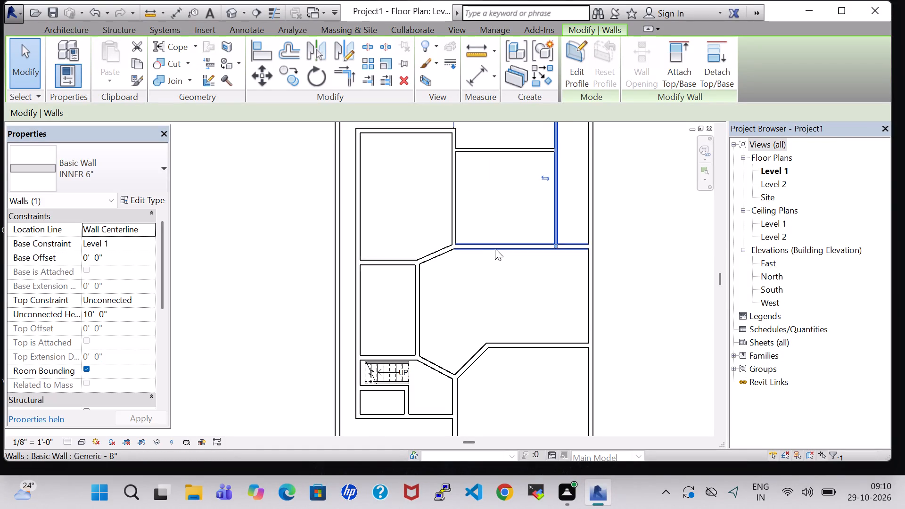
pyautogui.click(495, 248)
pyautogui.click(108, 151)
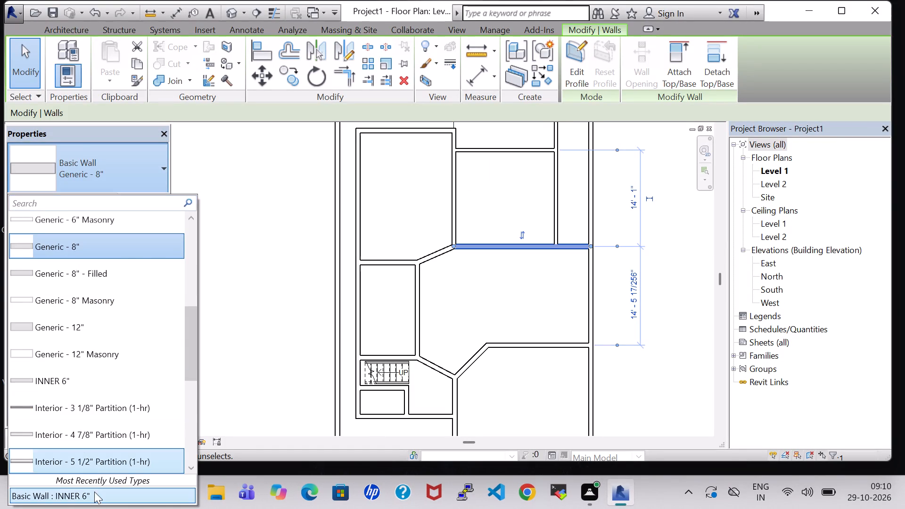
pyautogui.click(94, 492)
# Apply the INNER 6" type to the central room's northwest diagonal wall and the north and east walls of the western middle room.
pyautogui.click(442, 256)
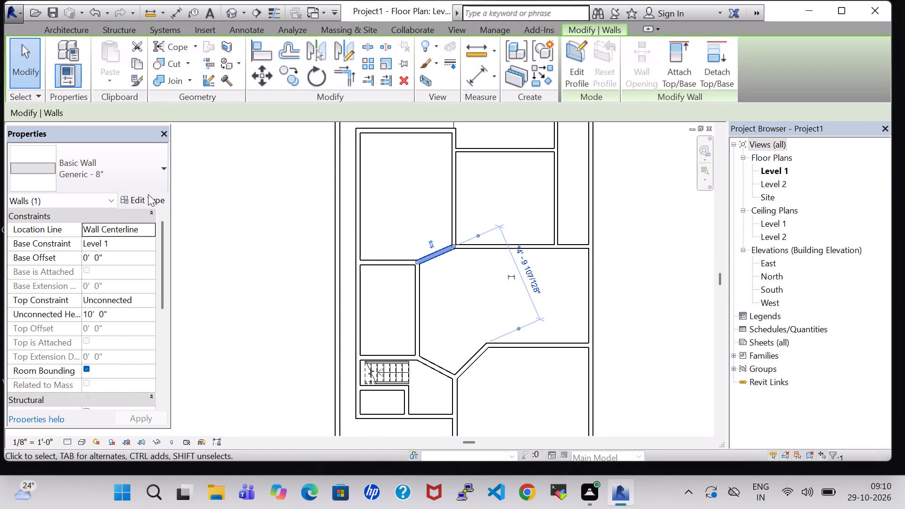
pyautogui.click(143, 192)
pyautogui.click(141, 180)
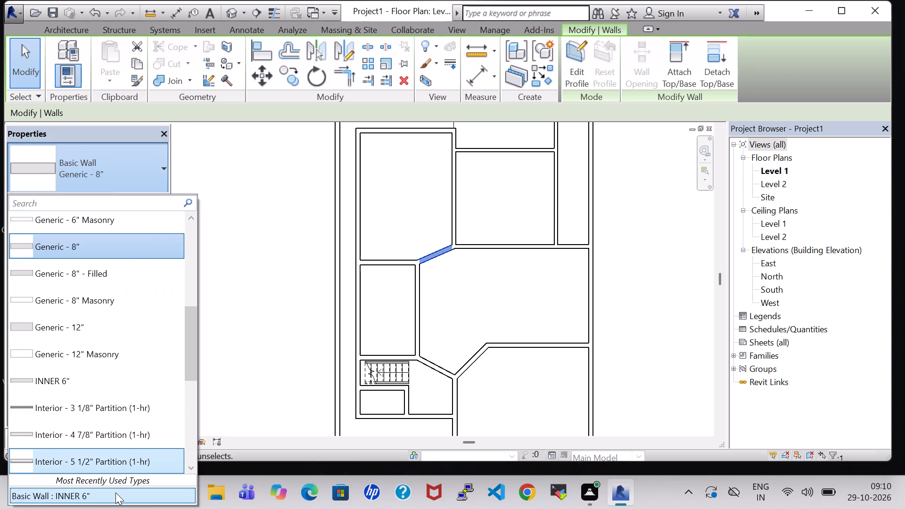
pyautogui.click(115, 493)
pyautogui.click(382, 263)
pyautogui.click(93, 164)
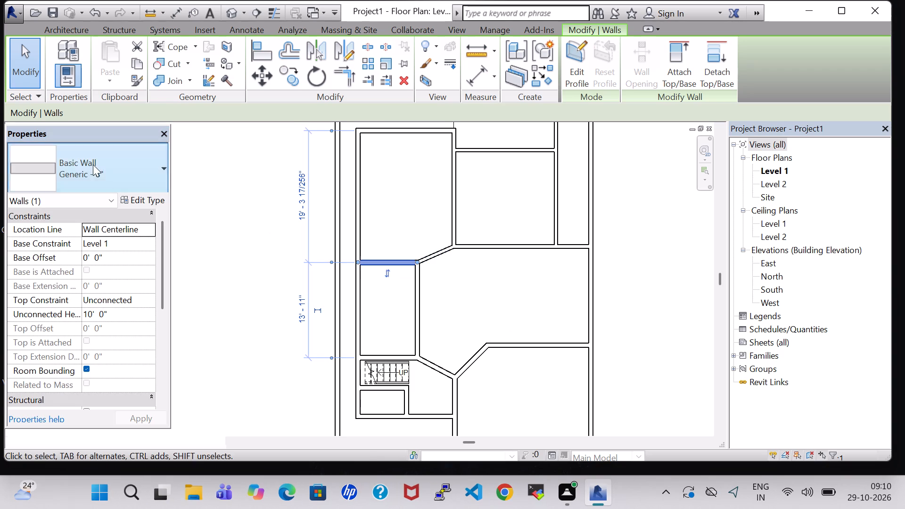
pyautogui.click(115, 497)
pyautogui.click(412, 289)
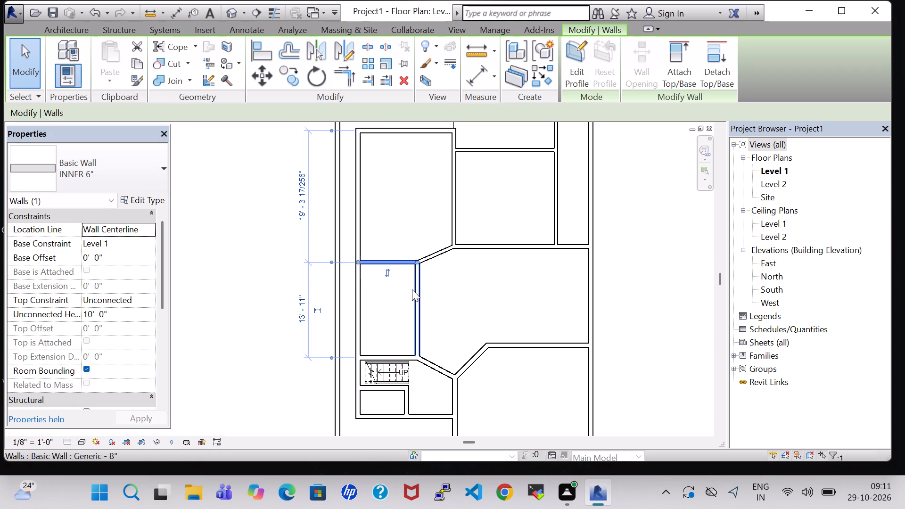
pyautogui.click(118, 173)
pyautogui.click(70, 497)
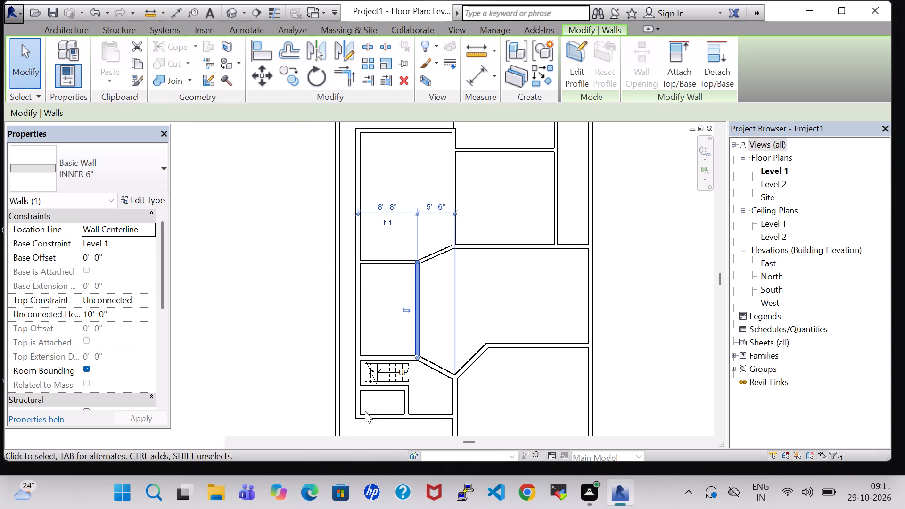
# Apply the INNER 6" wall type to the southeast room's straight north wall.
pyautogui.click(516, 343)
pyautogui.click(145, 171)
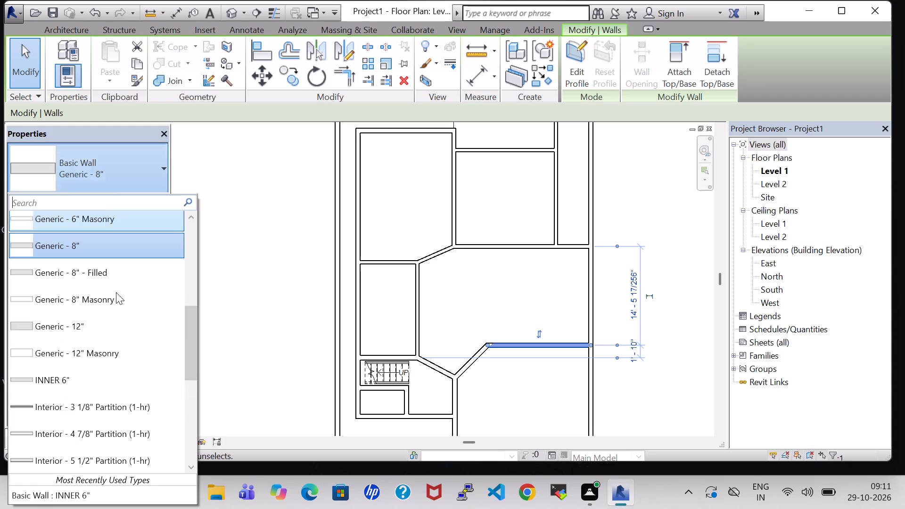
pyautogui.click(90, 496)
pyautogui.click(525, 416)
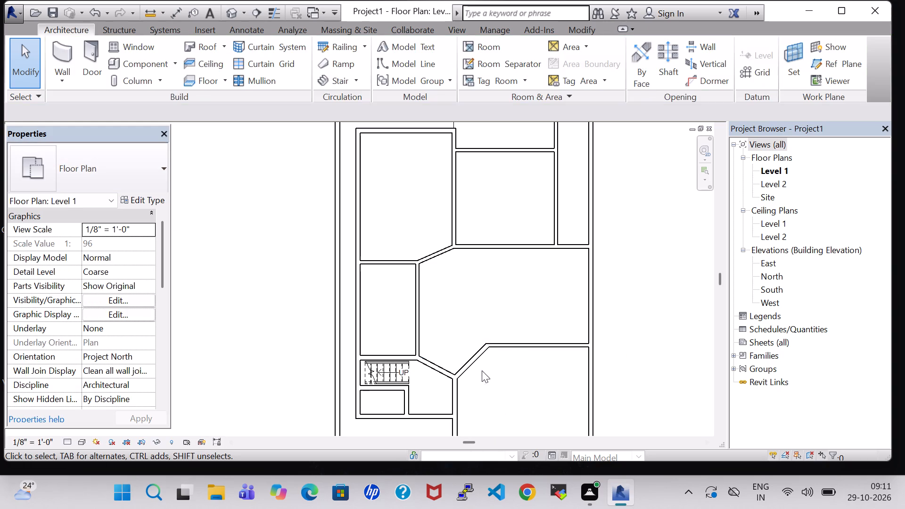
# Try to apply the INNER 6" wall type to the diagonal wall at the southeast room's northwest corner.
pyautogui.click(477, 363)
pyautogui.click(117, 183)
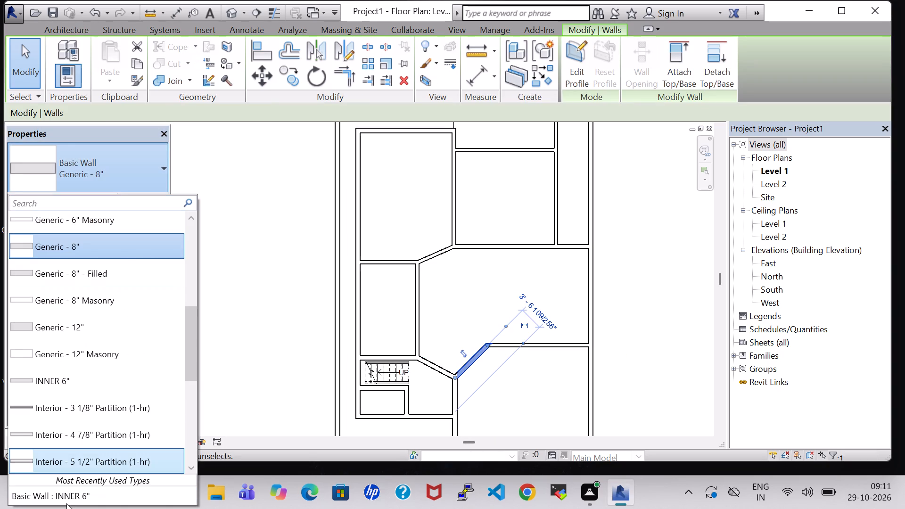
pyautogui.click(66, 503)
# Apply the INNER 6" wall type to the central room's southwest diagonal wall and the wall just north of the stairs.
pyautogui.click(430, 359)
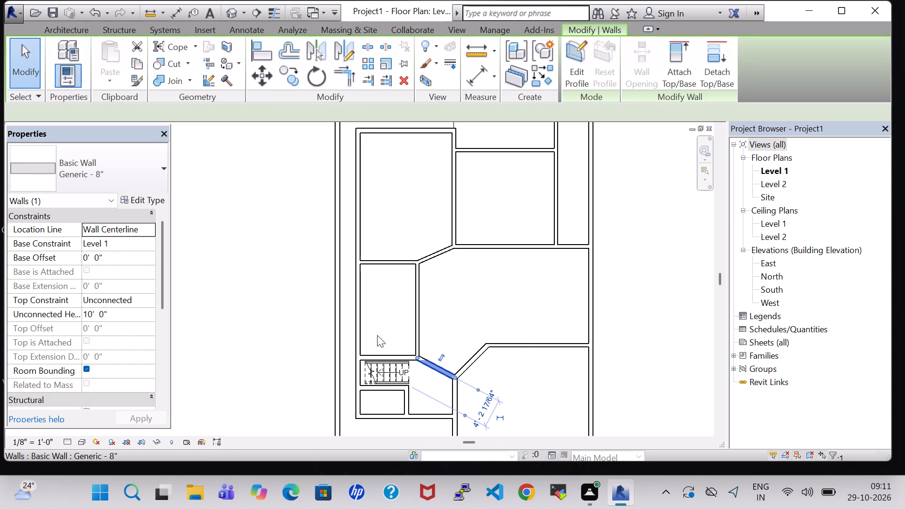
pyautogui.click(122, 176)
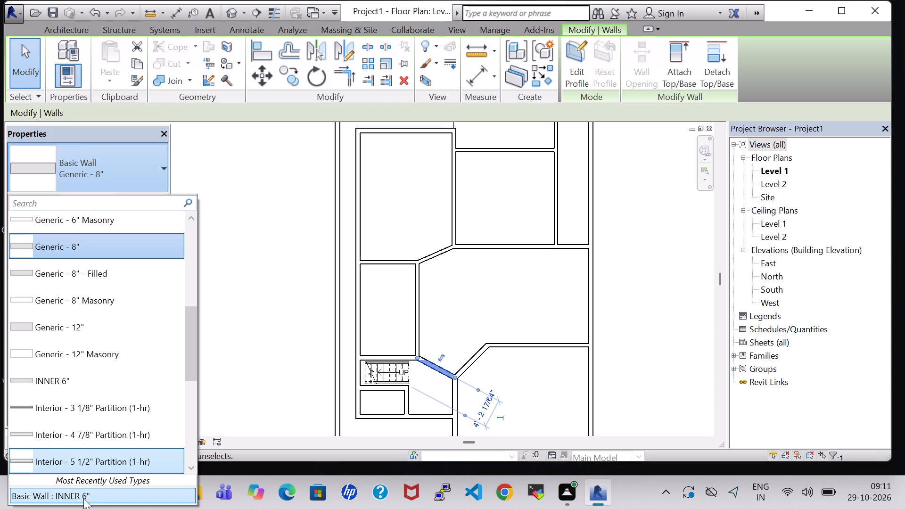
pyautogui.click(83, 498)
pyautogui.click(394, 354)
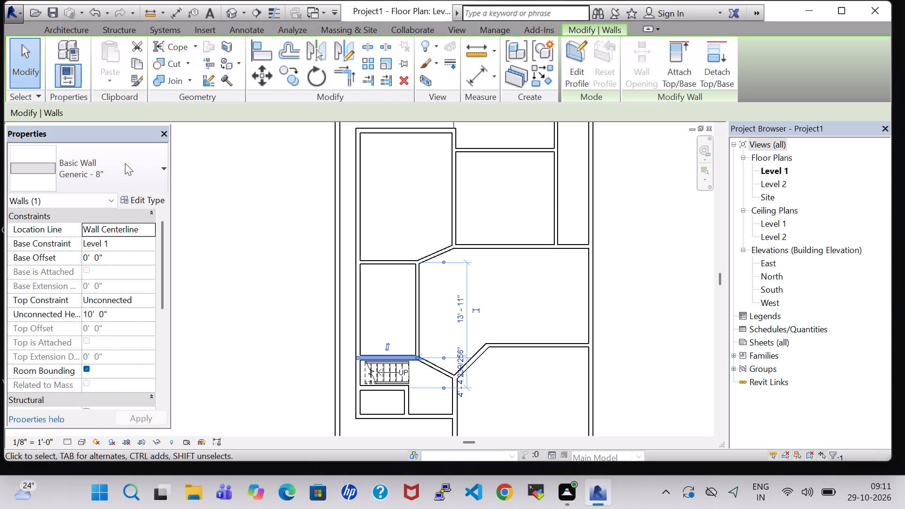
pyautogui.click(125, 163)
pyautogui.click(103, 489)
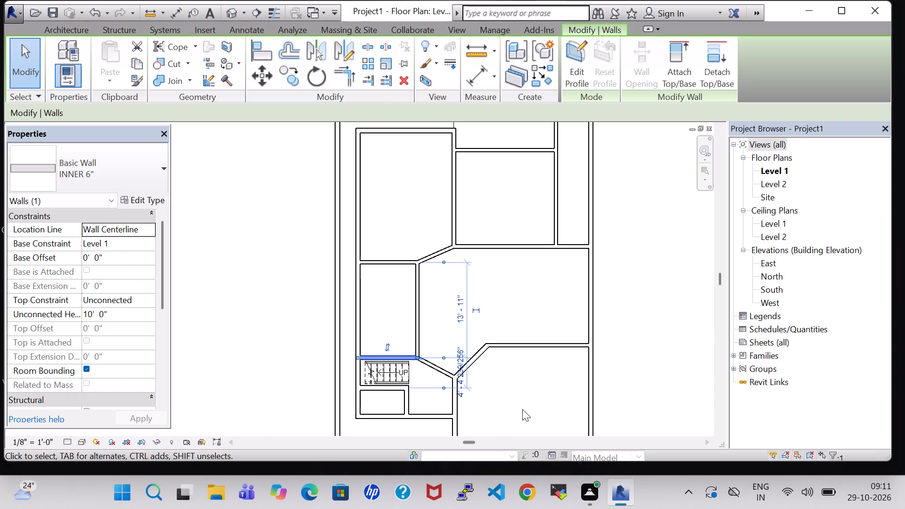
# Apply the INNER 6" wall type to the south, east and north walls of the small room south of the stairs.
pyautogui.click(433, 412)
pyautogui.click(110, 183)
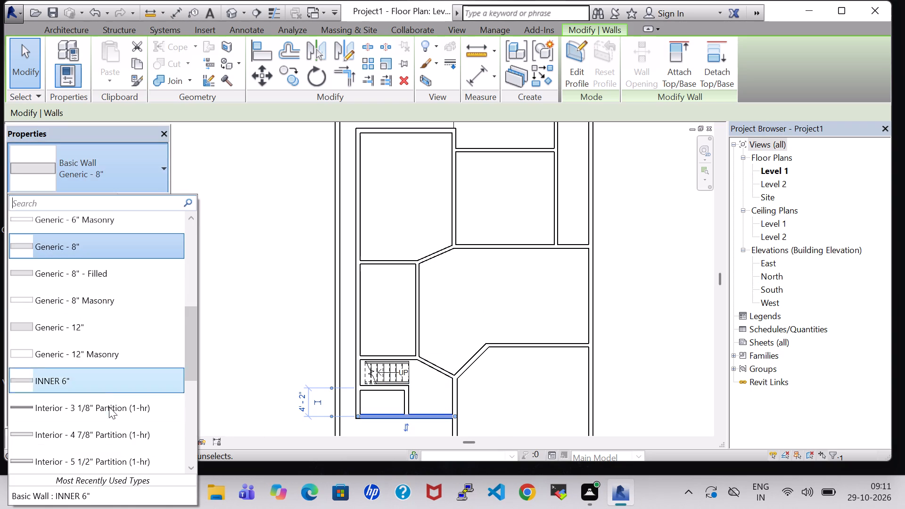
pyautogui.click(96, 492)
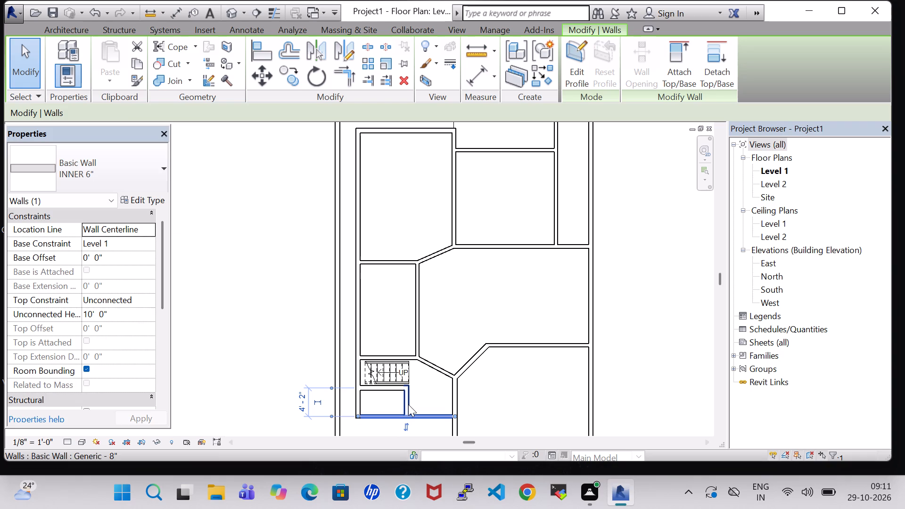
pyautogui.click(408, 404)
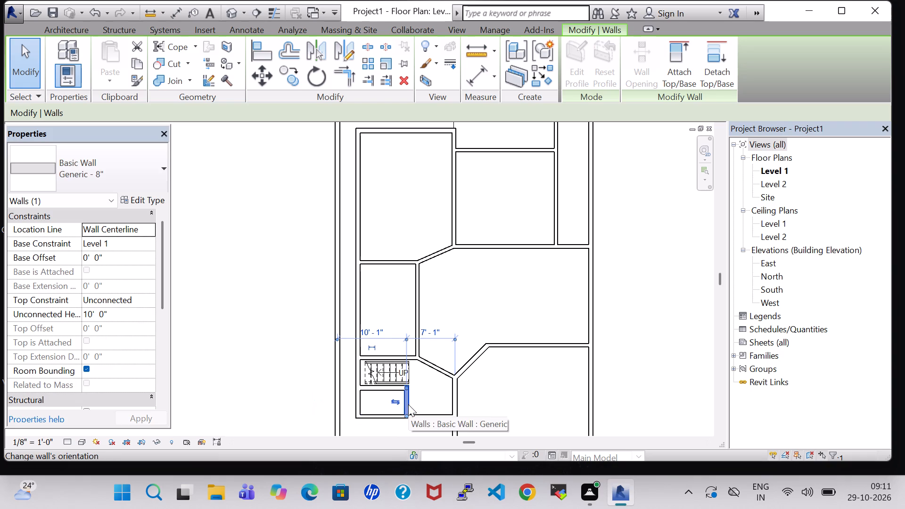
pyautogui.click(119, 164)
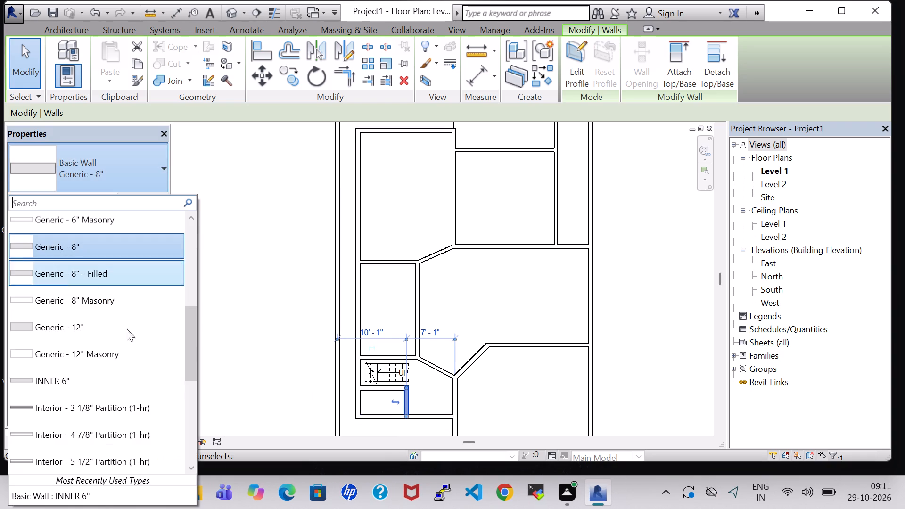
pyautogui.click(98, 497)
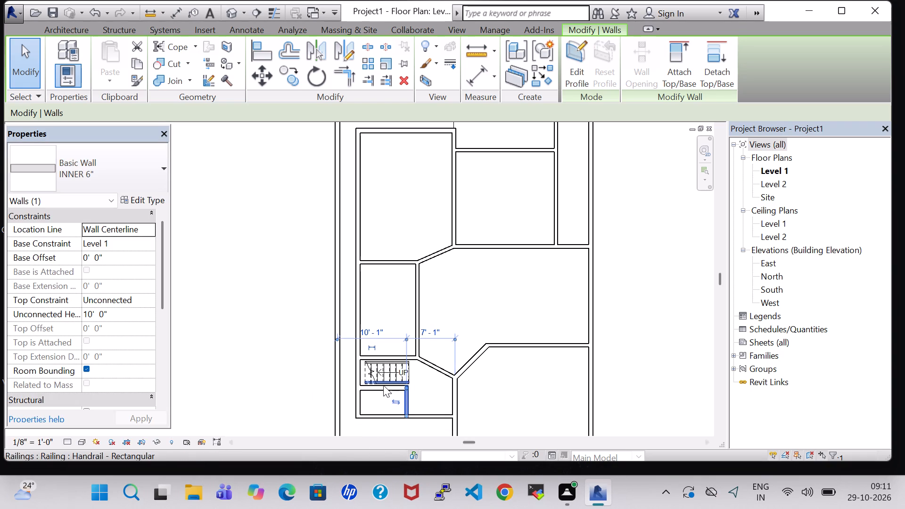
pyautogui.click(383, 389)
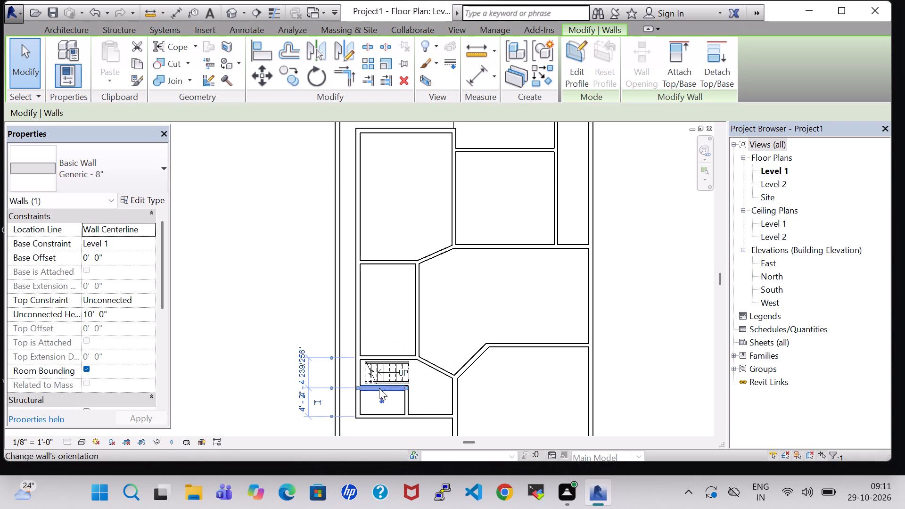
pyautogui.click(65, 158)
pyautogui.click(58, 493)
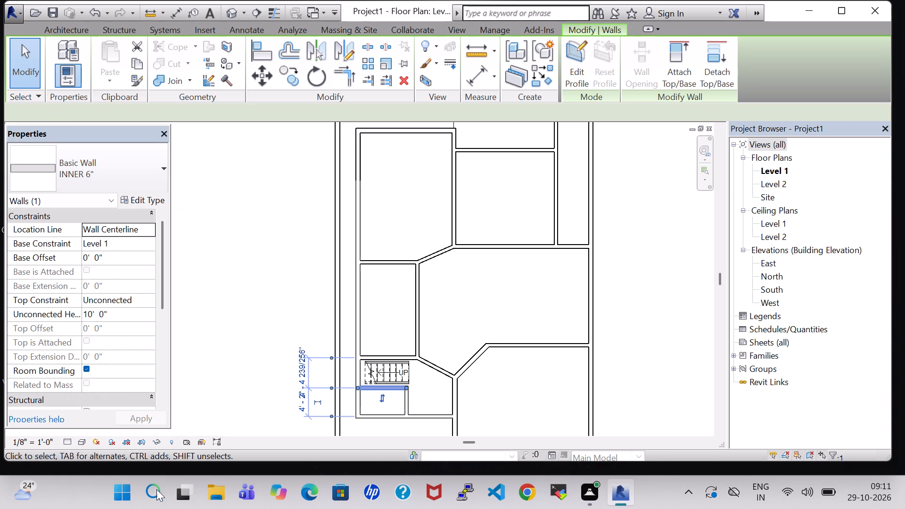
# Apply the INNER 6" wall type to the southeast room's northwest diagonal wall, west wall and south wall.
pyautogui.click(469, 356)
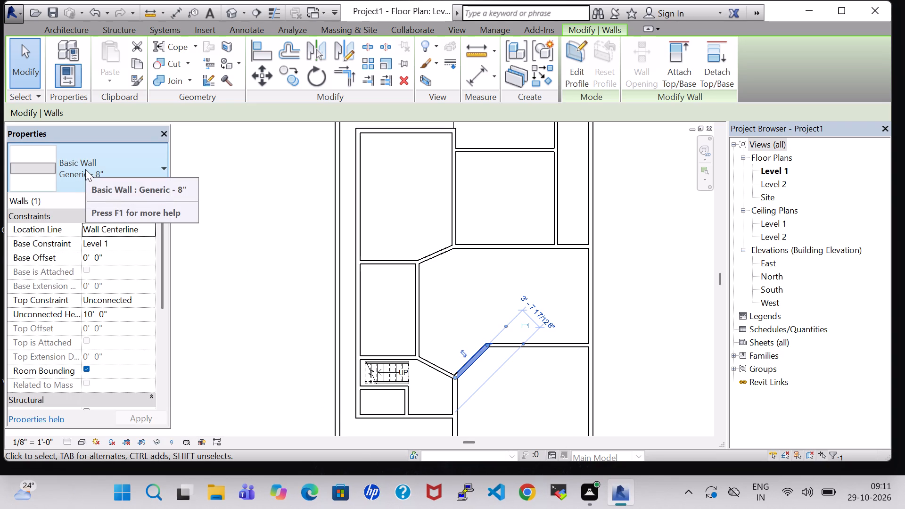
pyautogui.click(85, 169)
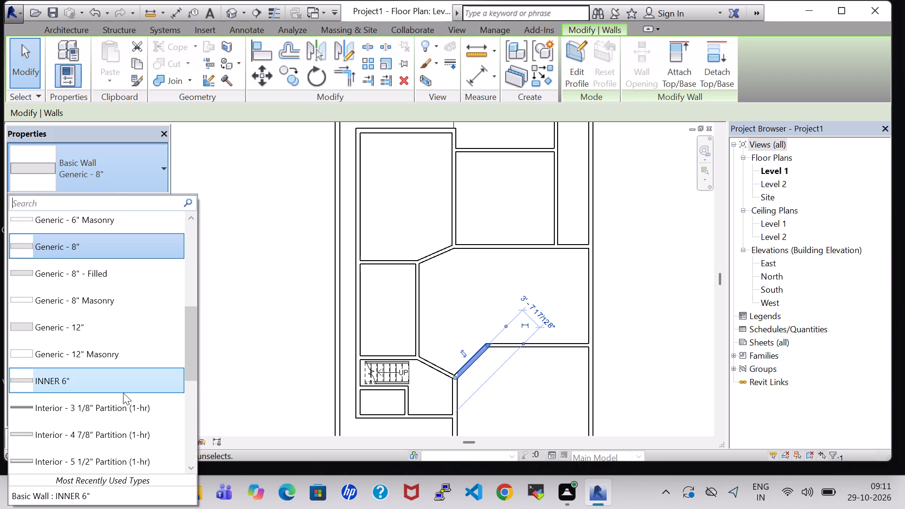
pyautogui.click(123, 393)
pyautogui.click(529, 427)
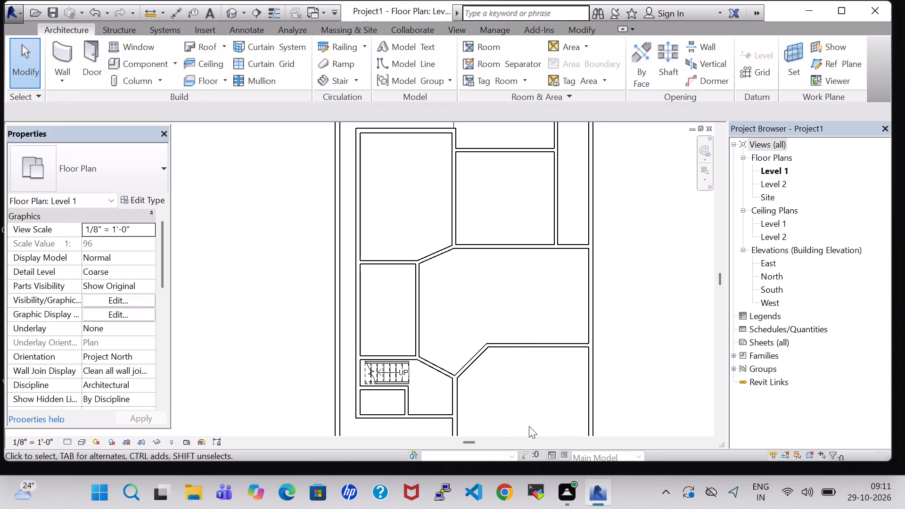
pyautogui.moveTo(529, 426); pyautogui.dragTo(547, 325, button='middle')
pyautogui.click(477, 298)
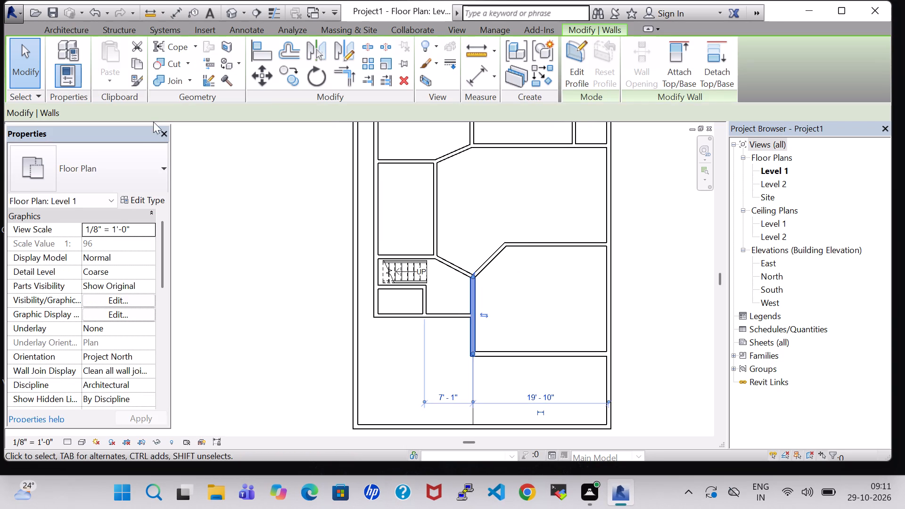
pyautogui.click(123, 159)
pyautogui.click(115, 495)
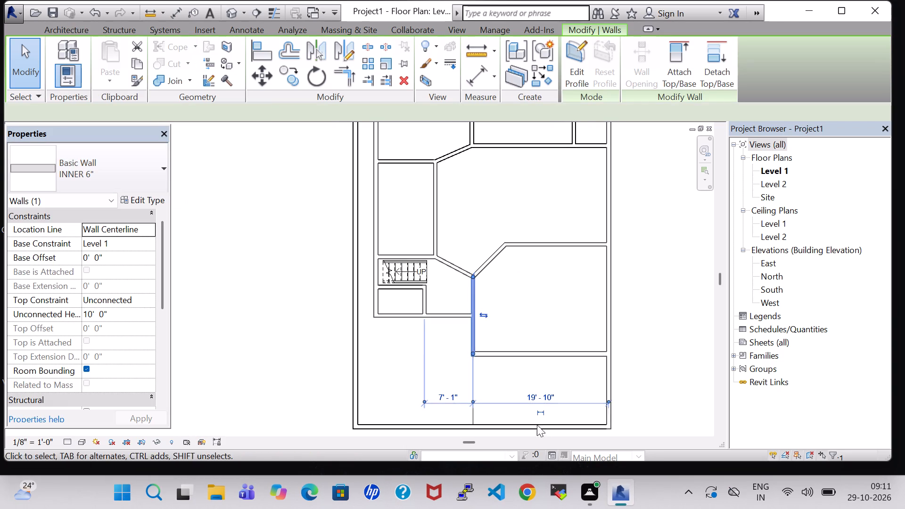
pyautogui.click(546, 356)
pyautogui.click(99, 159)
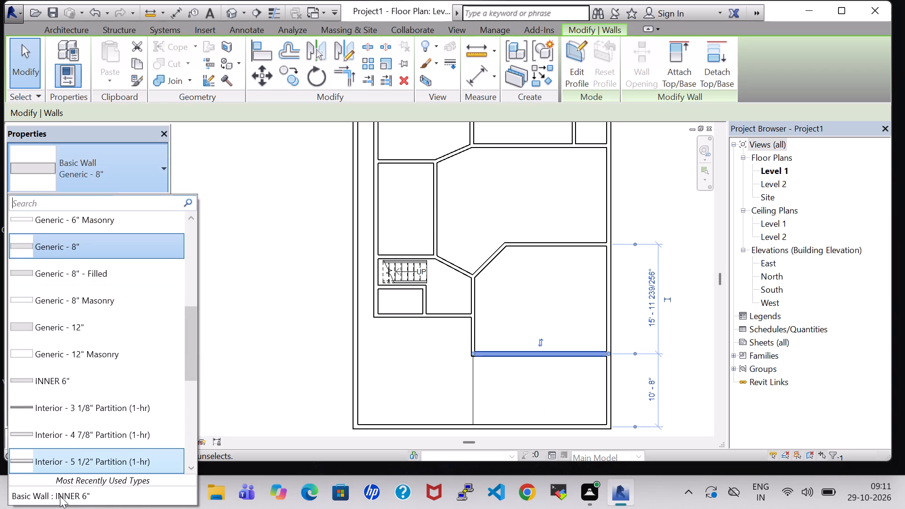
pyautogui.click(64, 499)
pyautogui.click(528, 314)
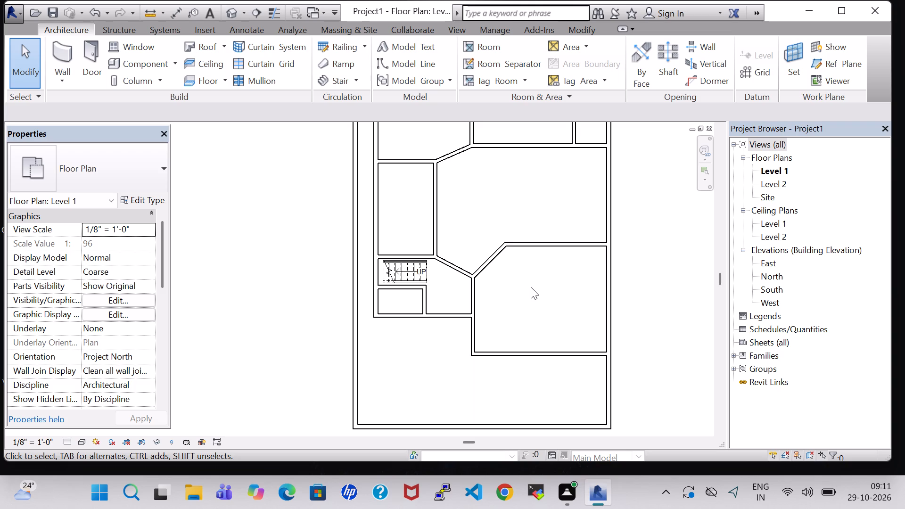
# Nudge the south wall of the small room below the stairs southward to 5'-0" from the room's north wall.
pyautogui.click(401, 314)
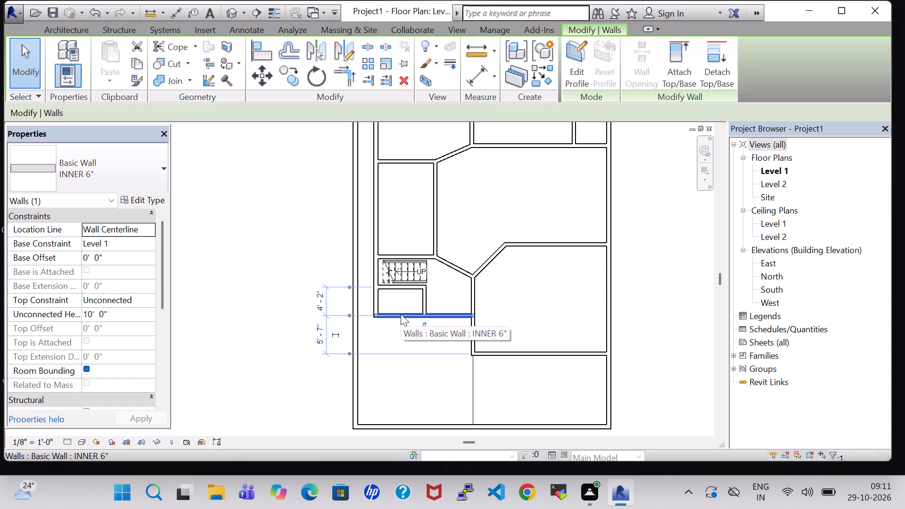
pyautogui.press('Down')
pyautogui.press('Down')
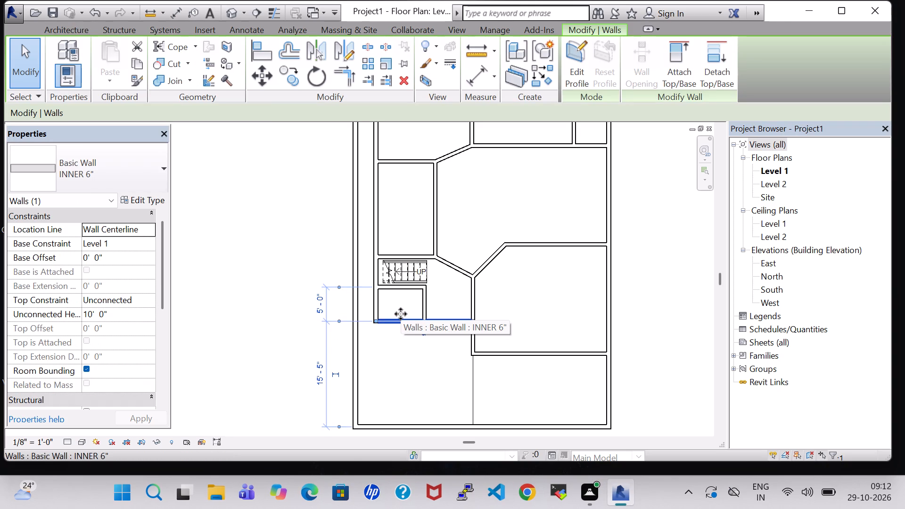
pyautogui.click(551, 294)
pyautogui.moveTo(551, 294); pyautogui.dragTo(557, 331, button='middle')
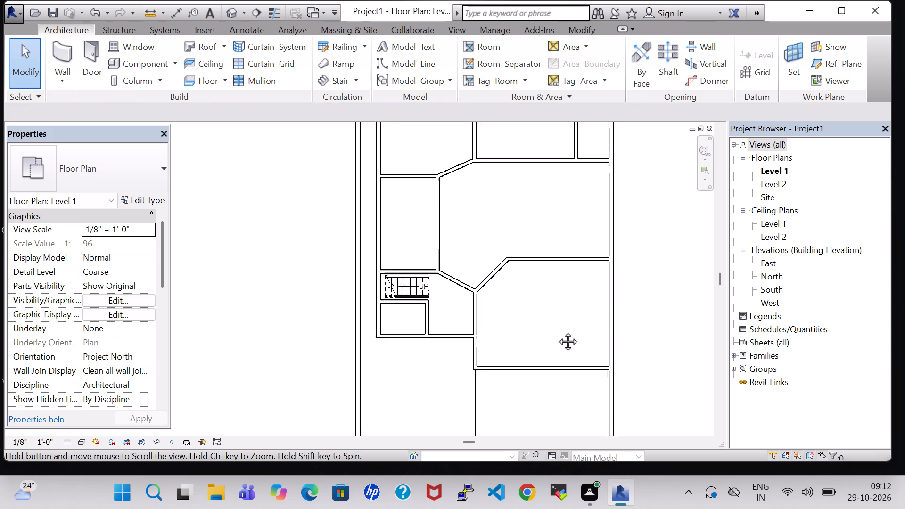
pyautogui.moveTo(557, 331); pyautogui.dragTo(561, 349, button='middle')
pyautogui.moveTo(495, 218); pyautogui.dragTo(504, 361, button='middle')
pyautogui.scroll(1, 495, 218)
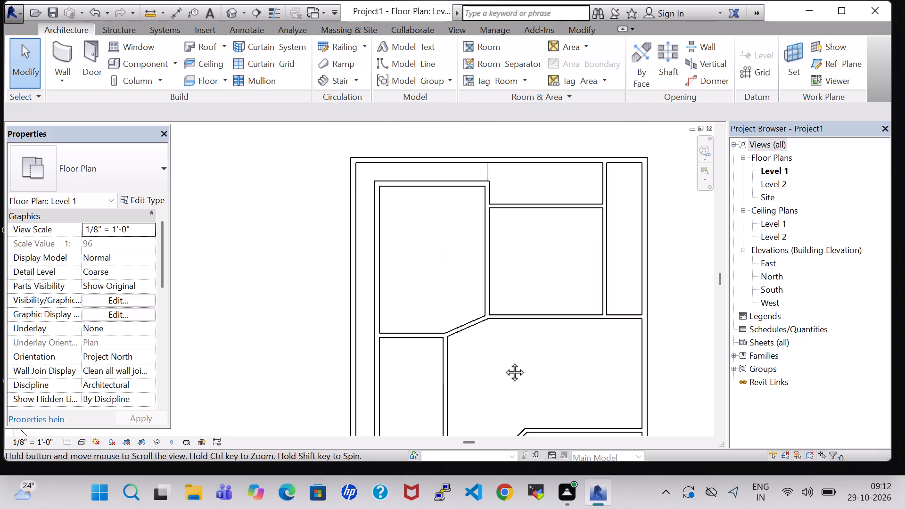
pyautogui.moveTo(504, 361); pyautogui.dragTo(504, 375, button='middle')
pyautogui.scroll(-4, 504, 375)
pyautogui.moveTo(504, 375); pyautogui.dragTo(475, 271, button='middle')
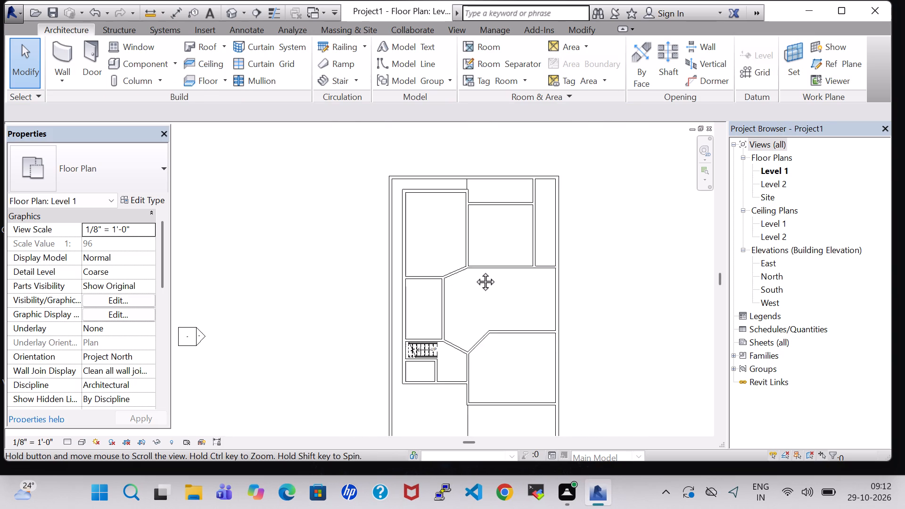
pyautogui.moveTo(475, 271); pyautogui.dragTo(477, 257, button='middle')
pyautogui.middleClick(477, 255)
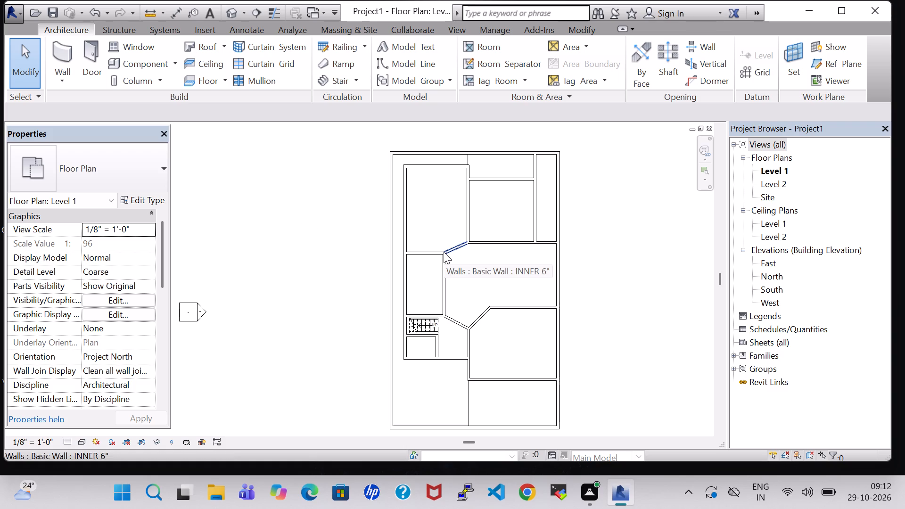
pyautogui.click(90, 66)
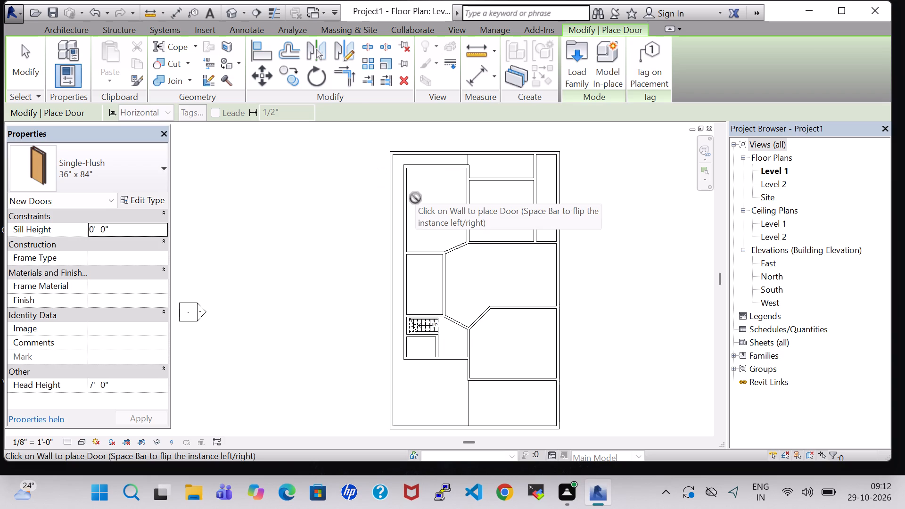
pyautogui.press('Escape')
# Draw a Generic - 8" wall 14'-0" long across the northwest room, about 3'-8" south of its north wall.
pyautogui.click(63, 54)
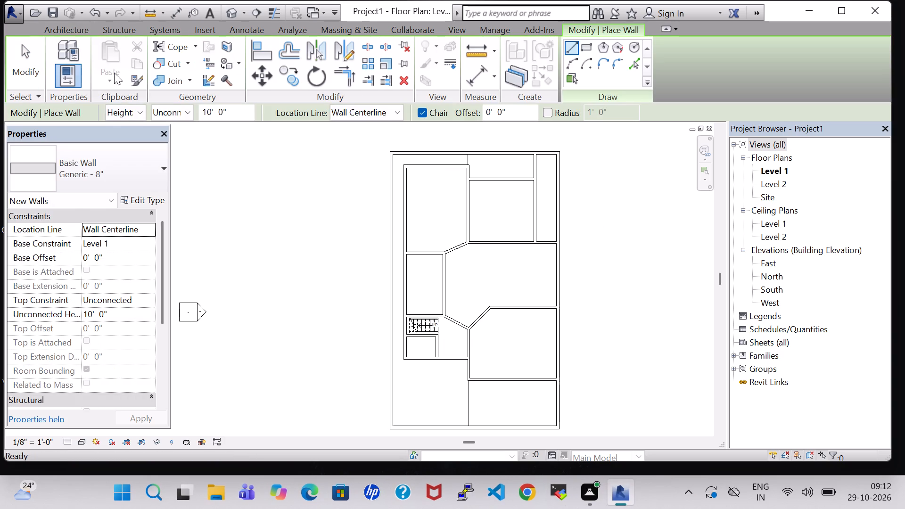
pyautogui.scroll(4, 405, 187)
pyautogui.click(404, 179)
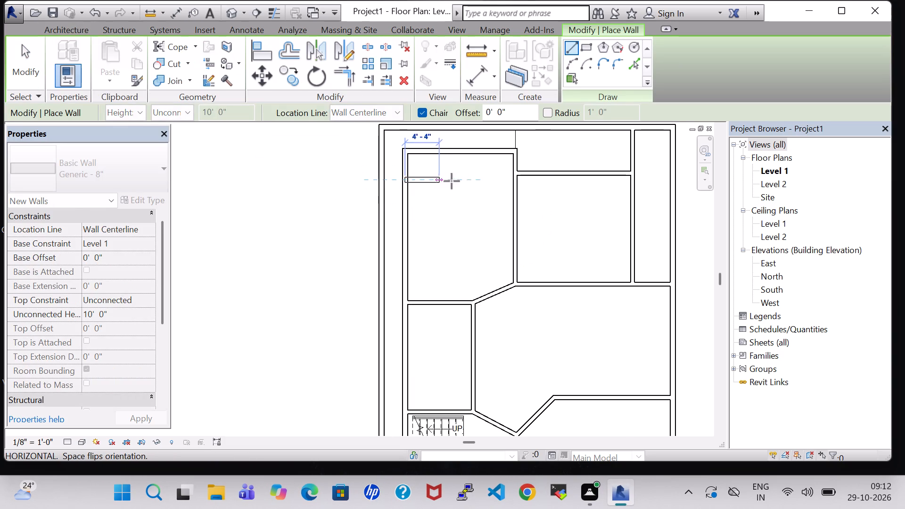
pyautogui.click(512, 185)
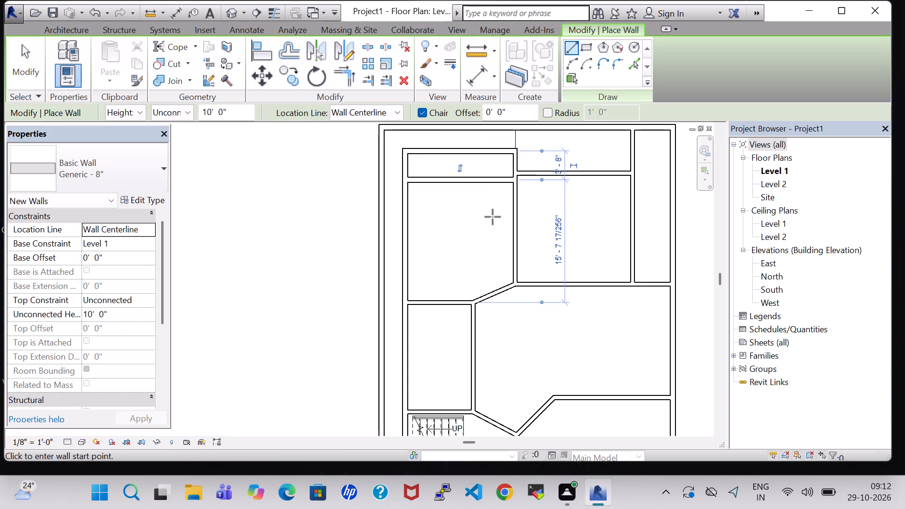
pyautogui.press('Escape')
pyautogui.press('Escape')
# Nudge the north wall of the room east of the northwest room five increments northward.
pyautogui.click(583, 172)
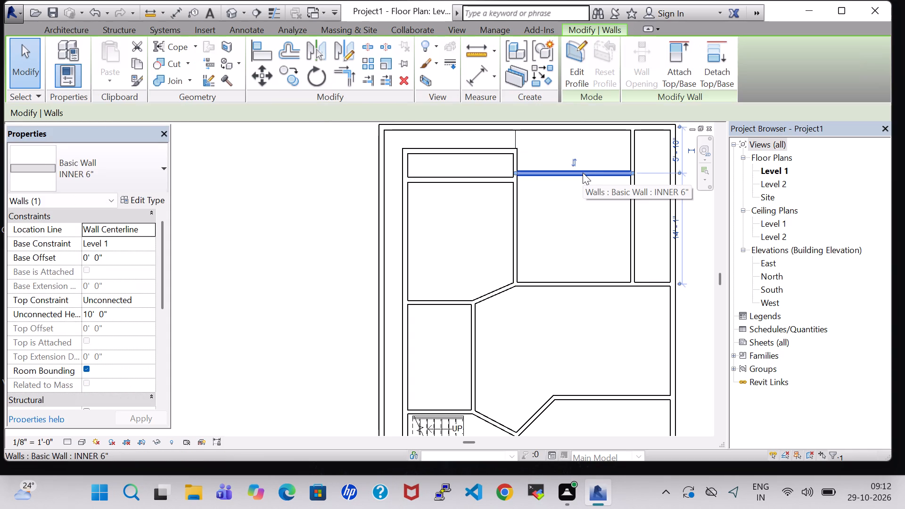
pyautogui.press('Up')
pyautogui.press('Up')
pyautogui.press('Up')
pyautogui.press('Up')
pyautogui.press('Up')
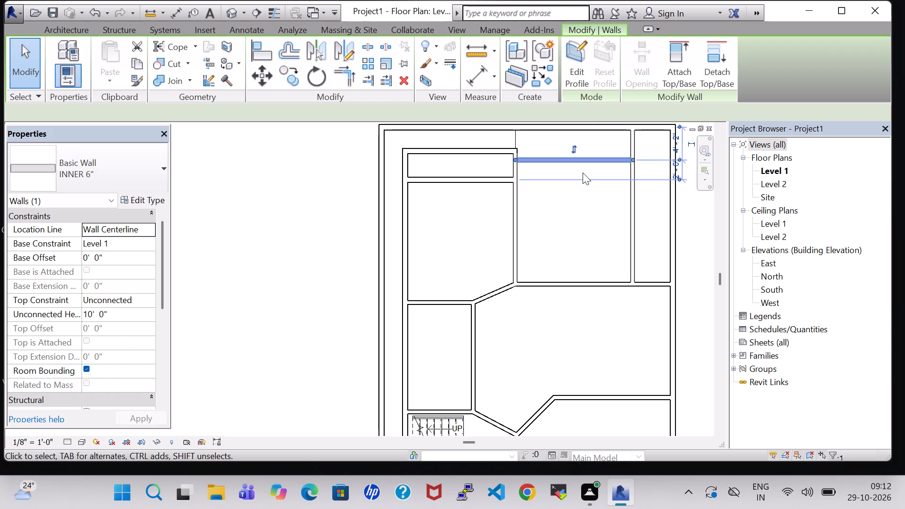
pyautogui.click(570, 198)
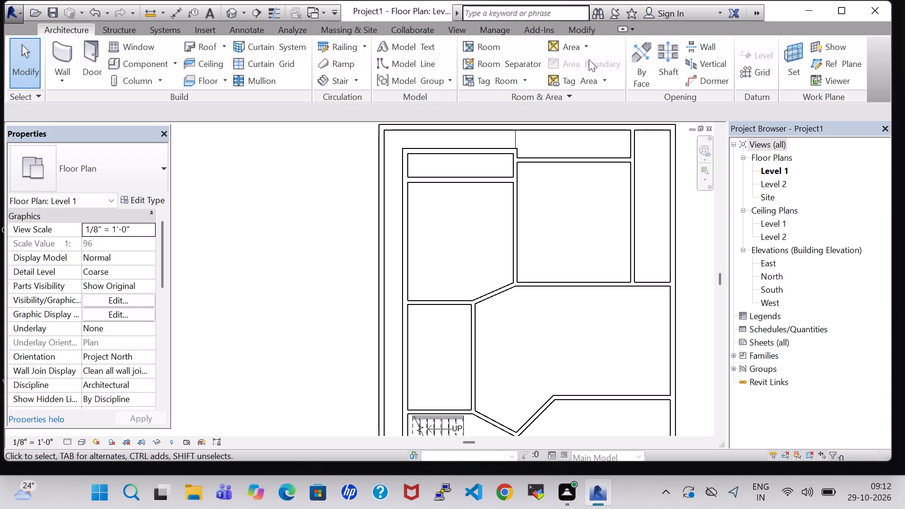
# Split the new wall in the northwest room about 4'-1" from the east wall and delete its eastern segment.
pyautogui.click(584, 30)
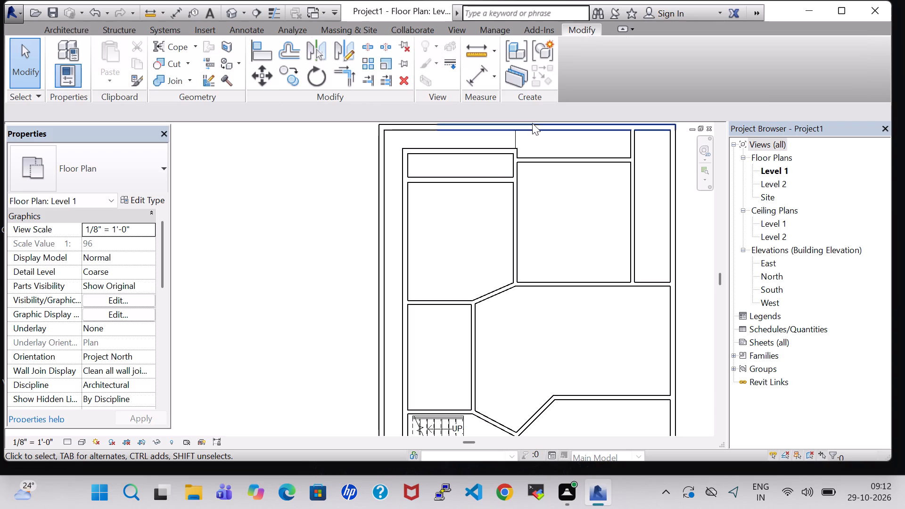
pyautogui.click(365, 49)
pyautogui.click(483, 184)
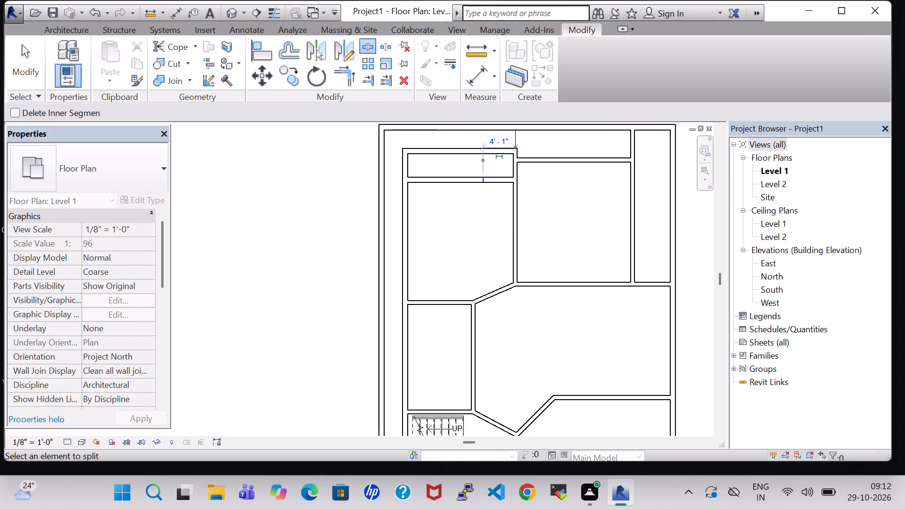
pyautogui.press('Escape')
pyautogui.press('Escape')
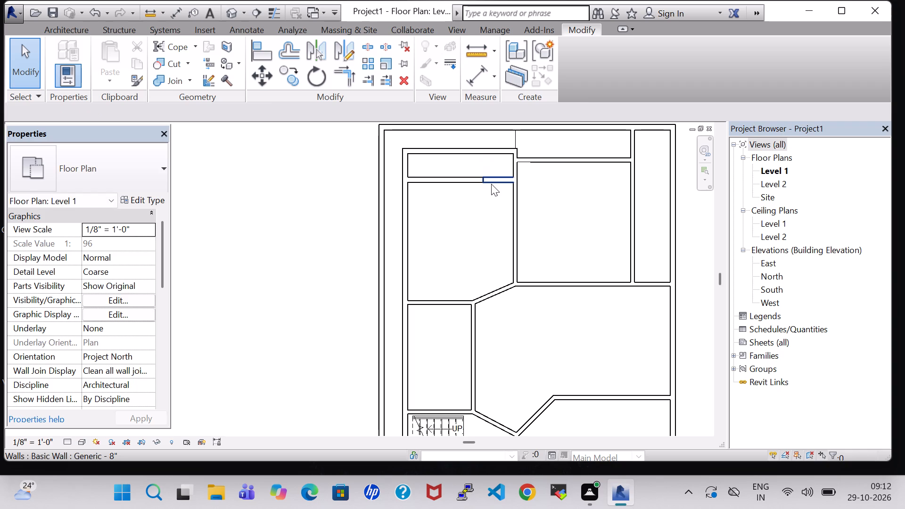
pyautogui.click(491, 184)
pyautogui.press('Delete')
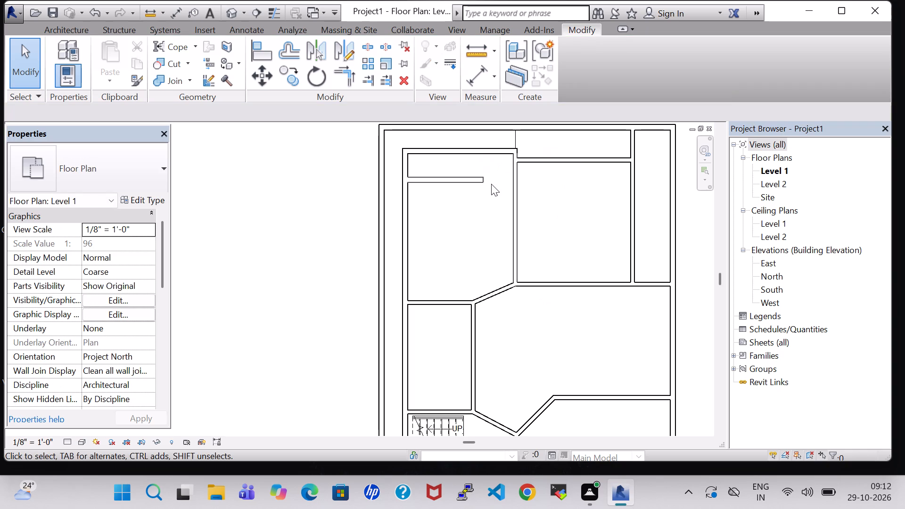
# Nudge the remaining partition's free end westward to a wall length of 9'-7".
pyautogui.click(479, 178)
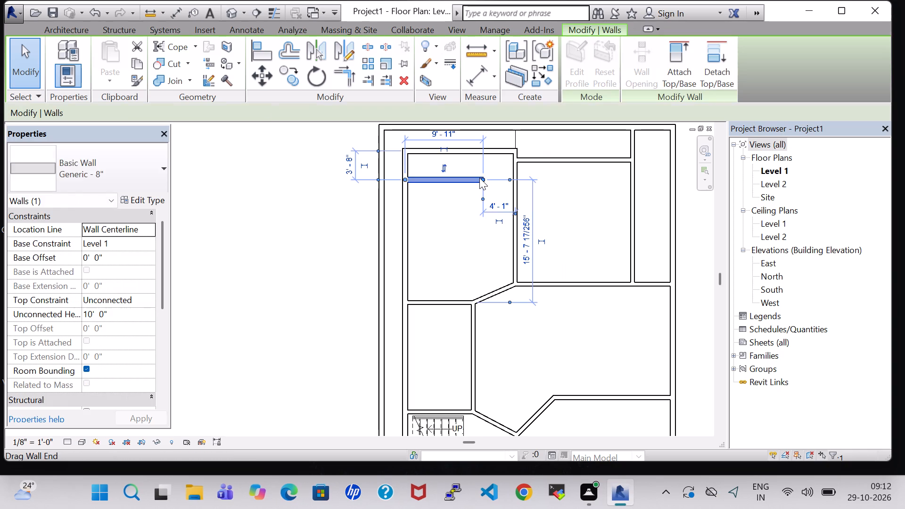
pyautogui.press('Left')
pyautogui.click(468, 219)
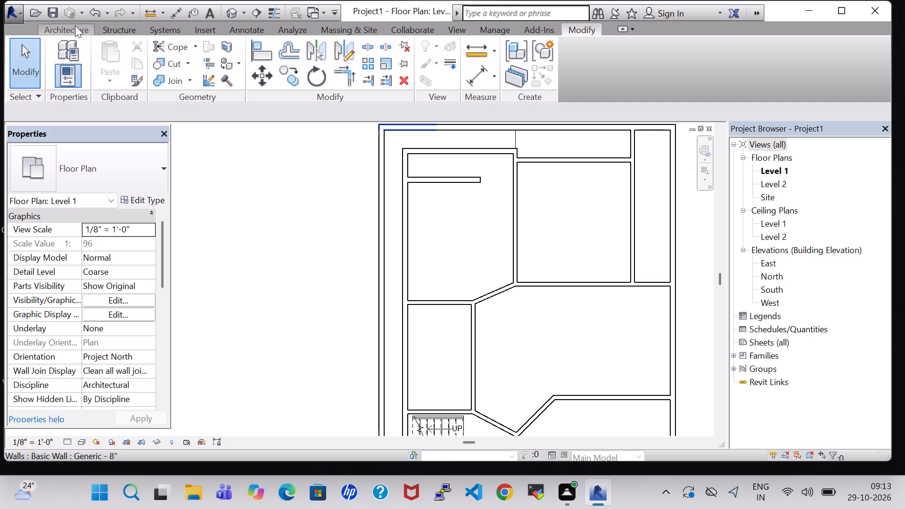
# Apply the INNER 6" wall type to the shortened east-west partition in the northwest room.
pyautogui.click(452, 173)
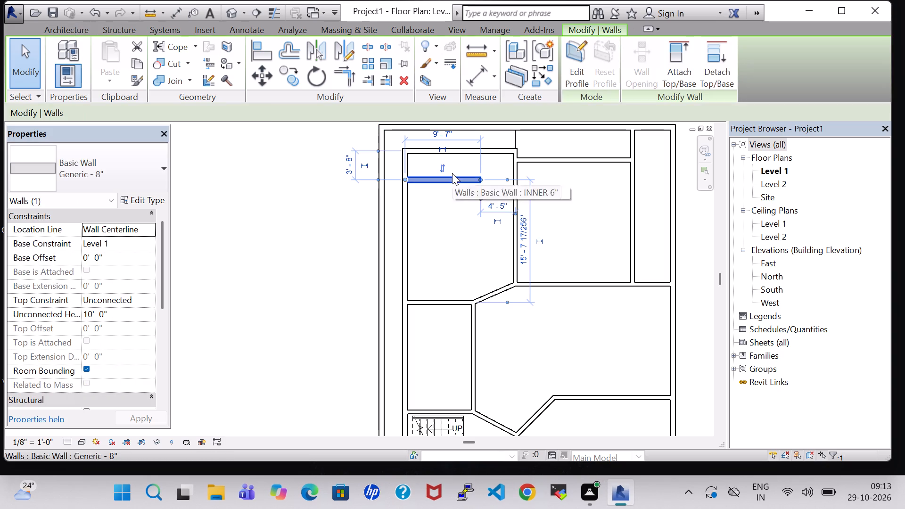
pyautogui.click(81, 182)
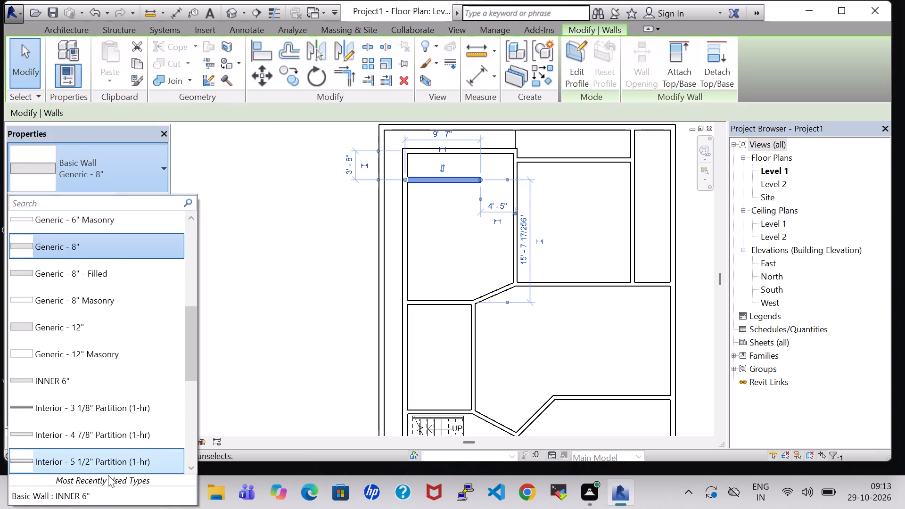
pyautogui.click(101, 496)
pyautogui.click(443, 219)
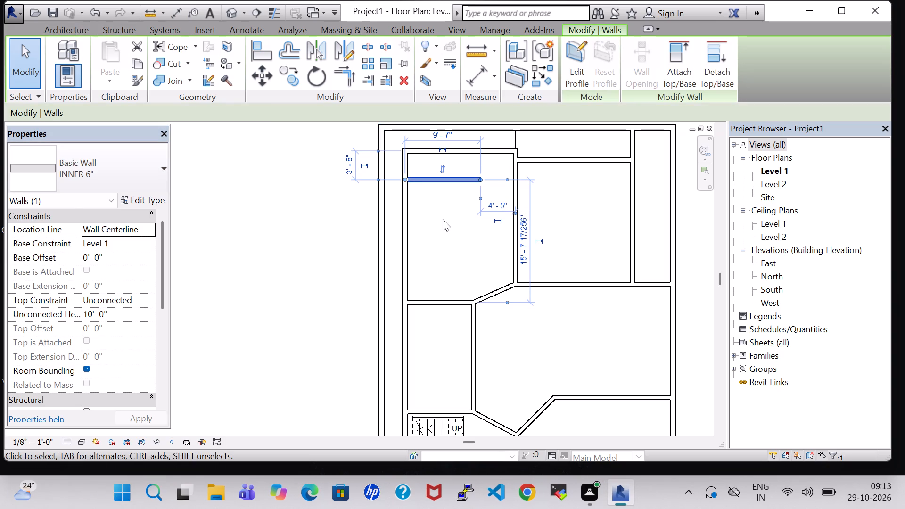
# Draw a Generic - 8" wall from the partition's free end north to the northwest room's north wall.
pyautogui.click(64, 35)
pyautogui.click(69, 55)
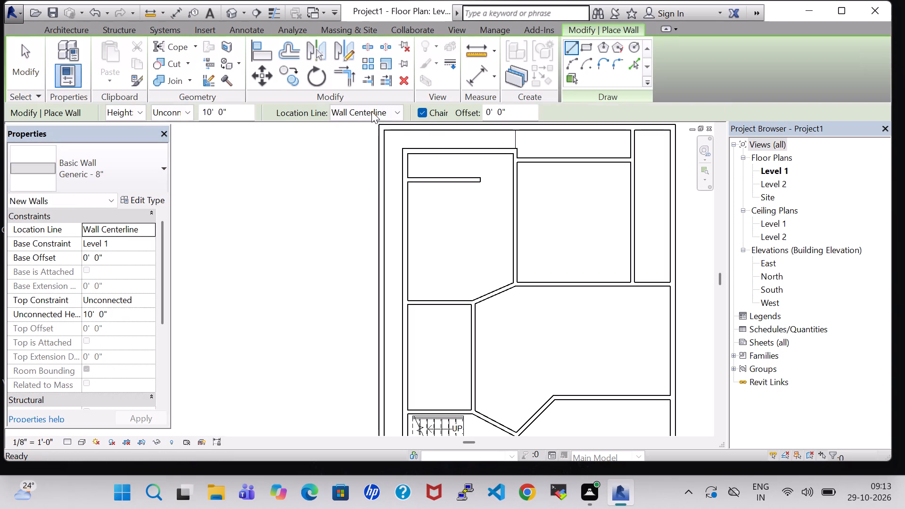
pyautogui.click(481, 179)
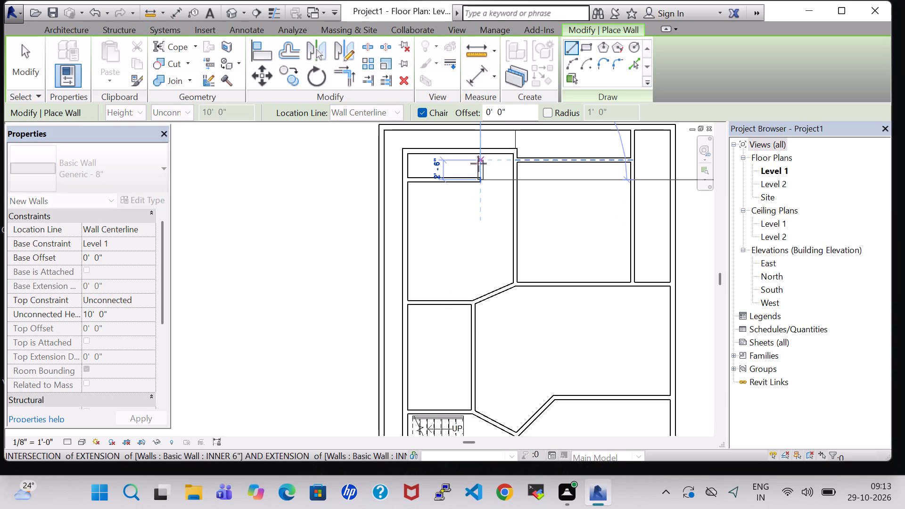
pyautogui.click(478, 155)
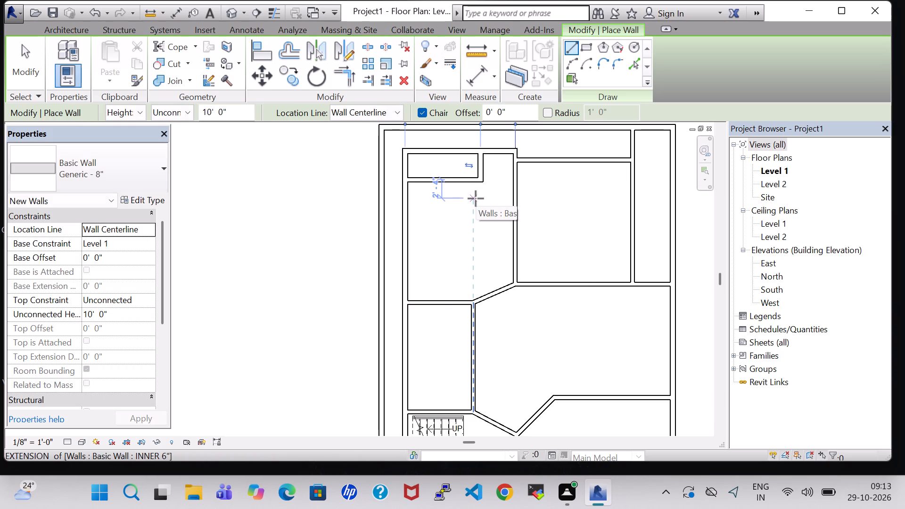
pyautogui.press('Escape')
pyautogui.press('Escape')
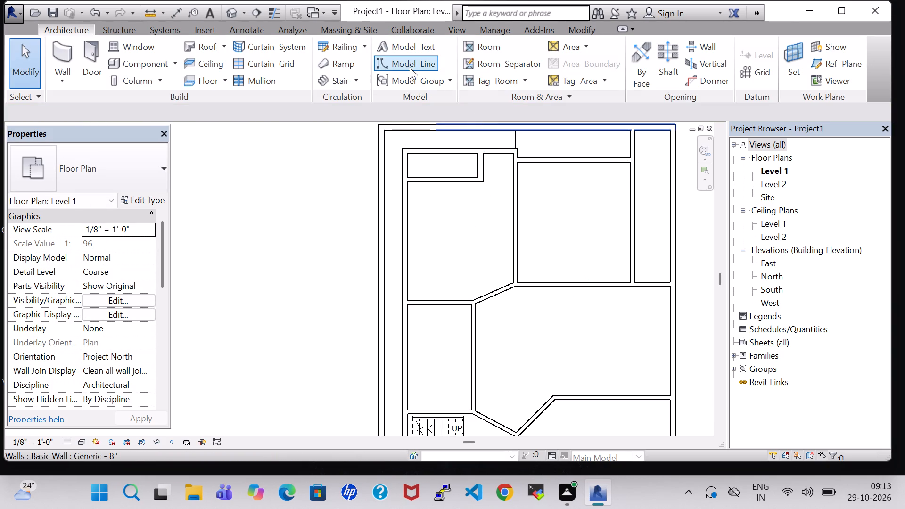
# Draw a room separation line from the partition's southeast corner across the opening to the northwest room's east wall.
pyautogui.click(507, 57)
pyautogui.scroll(6, 478, 174)
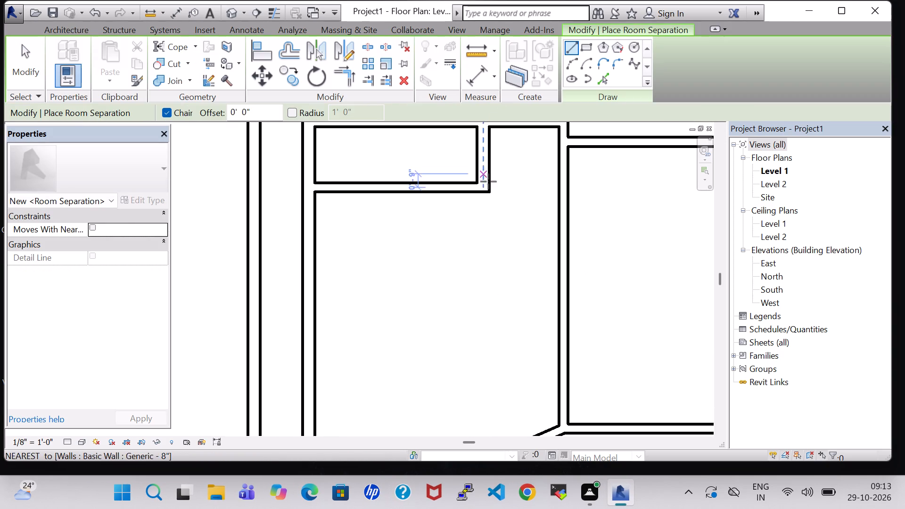
pyautogui.click(492, 192)
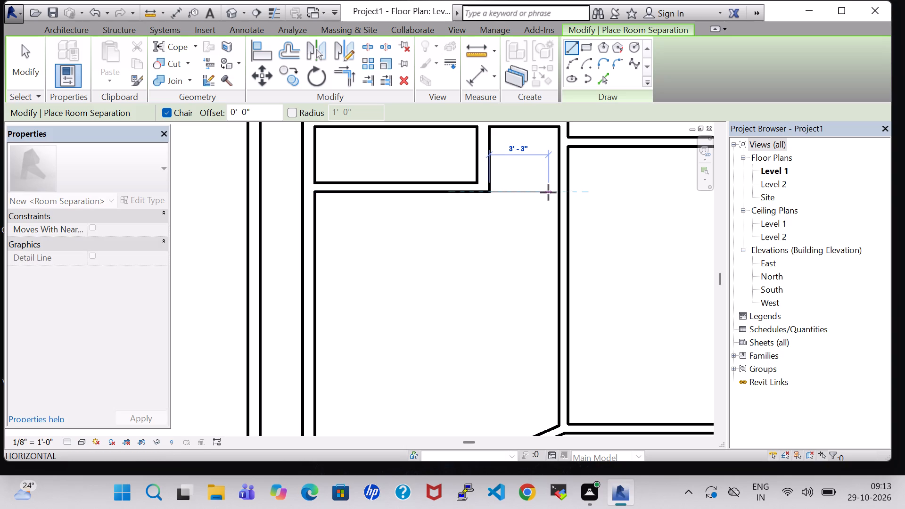
pyautogui.click(556, 192)
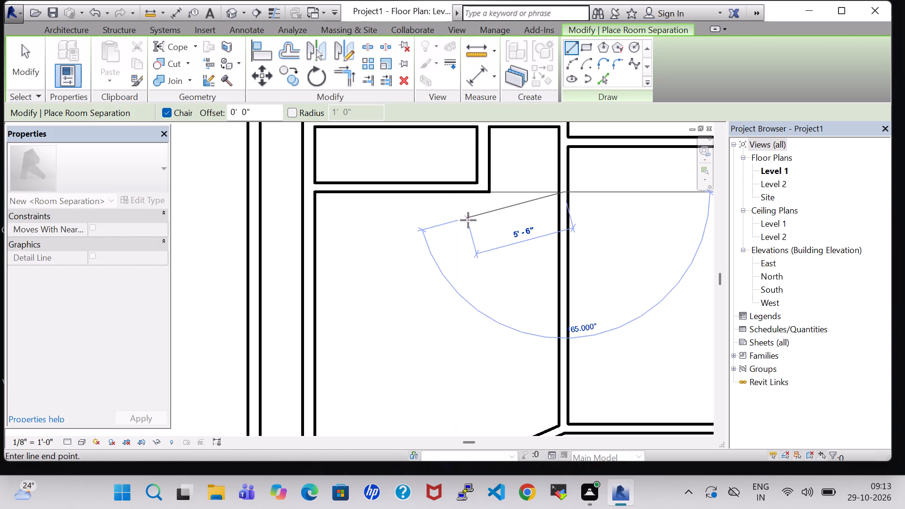
pyautogui.press('Escape')
pyautogui.press('Escape')
# Apply the INNER 6" wall type to the short north-south wall enclosing the small room in the northwest corner.
pyautogui.scroll(-5, 468, 220)
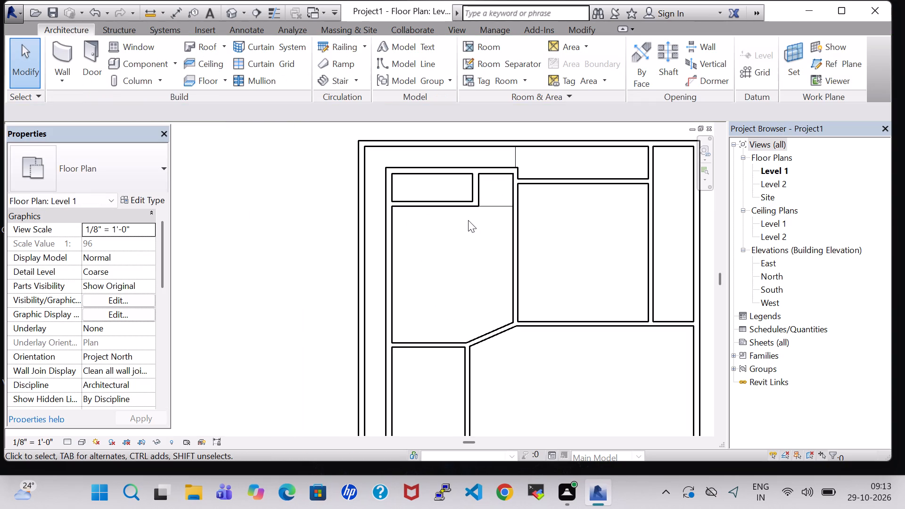
pyautogui.scroll(-2, 468, 220)
pyautogui.click(472, 199)
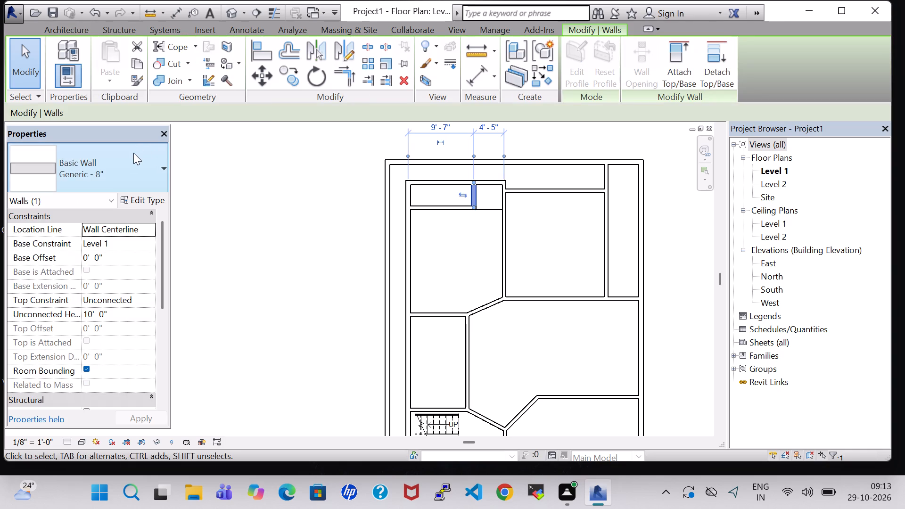
pyautogui.click(132, 156)
pyautogui.click(133, 501)
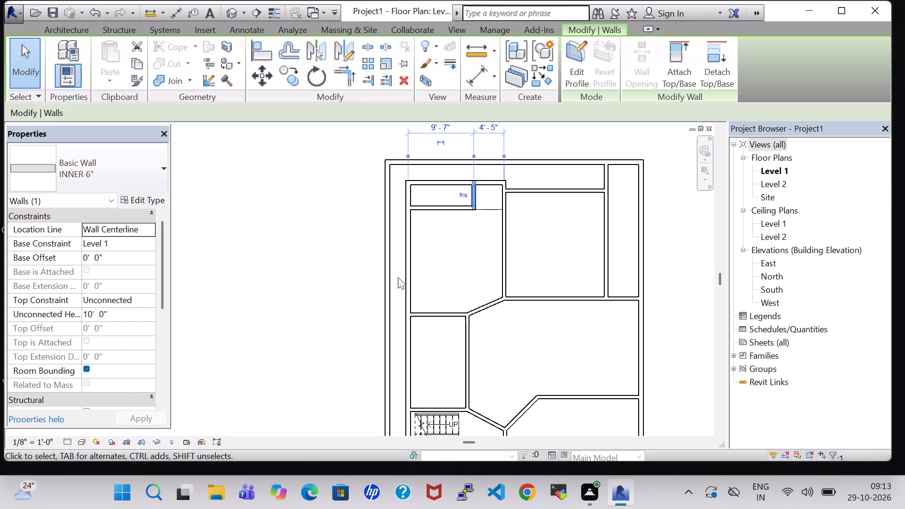
pyautogui.click(445, 243)
# Place a Single-Flush 30" x 80" door centred in the short north-south wall, hinged at the south and swinging into the small room.
pyautogui.click(83, 70)
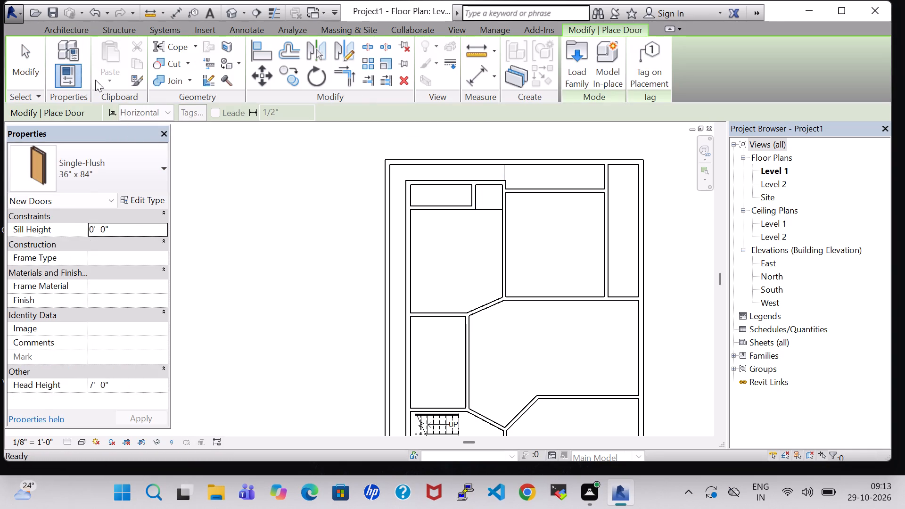
pyautogui.click(121, 176)
pyautogui.scroll(2, 109, 227)
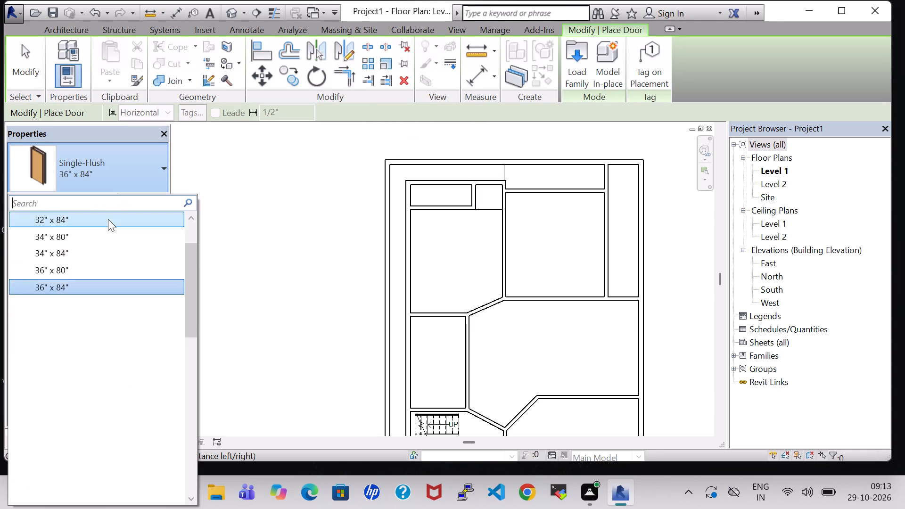
pyautogui.scroll(3, 108, 219)
pyautogui.click(108, 243)
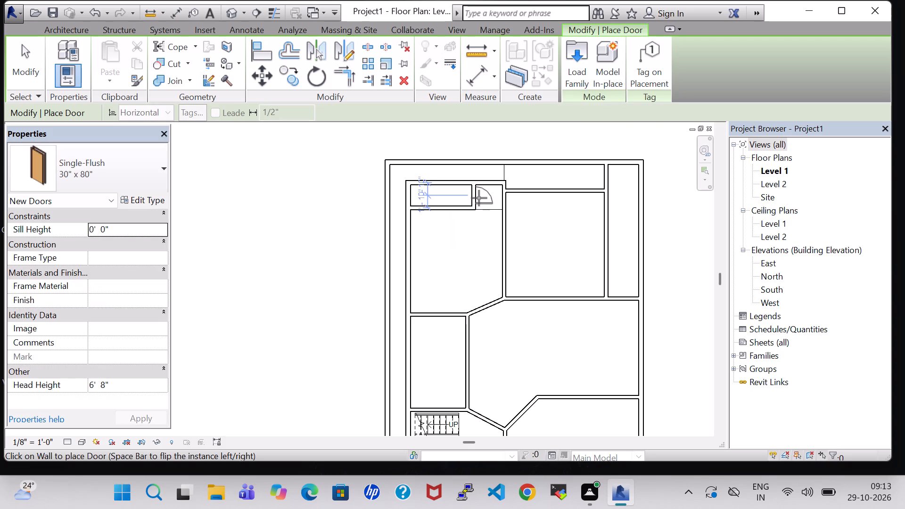
pyautogui.scroll(7, 465, 198)
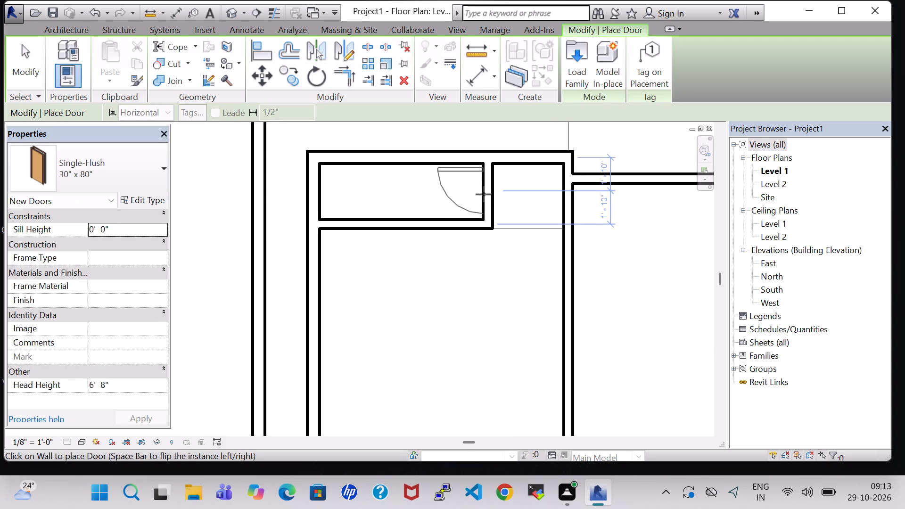
pyautogui.press('space')
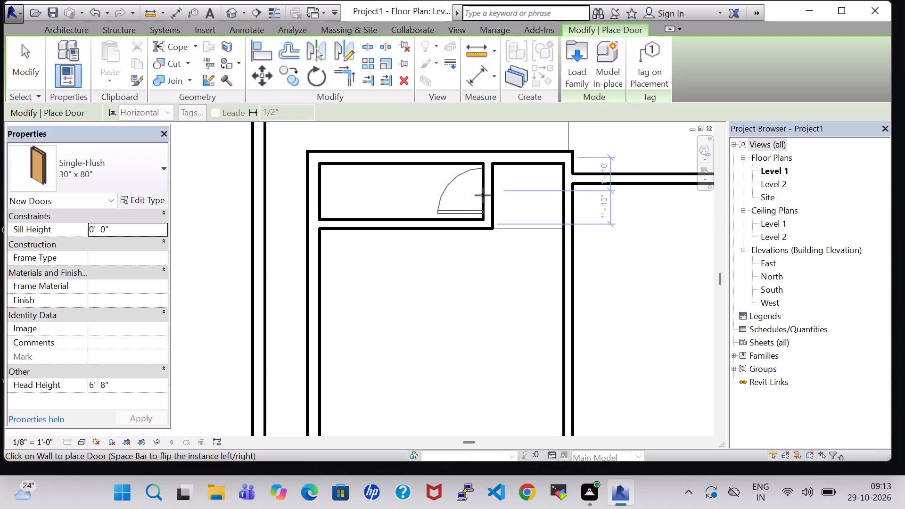
pyautogui.click(483, 195)
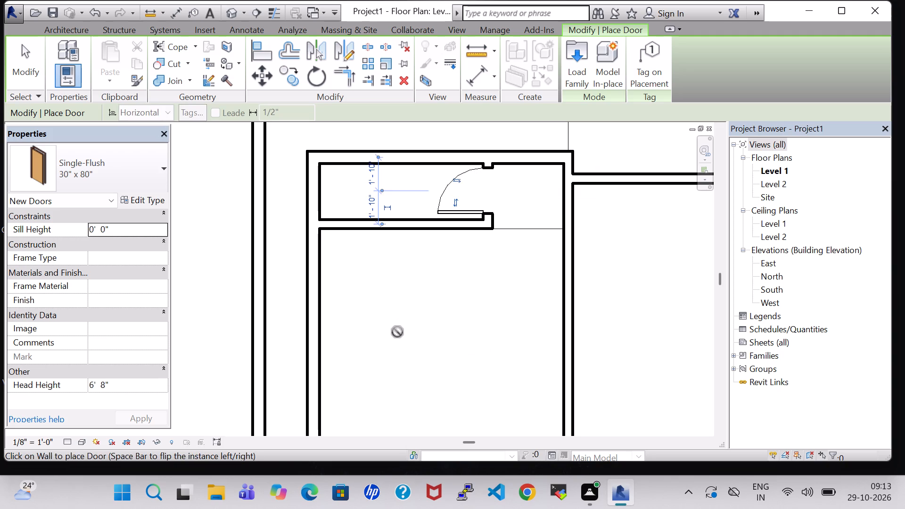
pyautogui.press('Escape')
pyautogui.press('Escape')
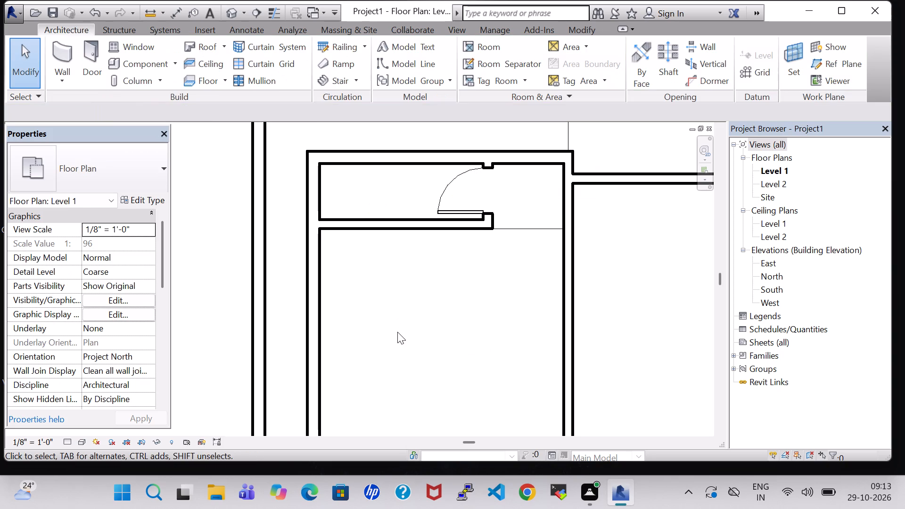
# Place a Single-Flush 34" x 84" door in the diagonal wall at the northwest room's southeast corner, swinging into that room.
pyautogui.scroll(-5, 397, 332)
pyautogui.moveTo(397, 329); pyautogui.dragTo(401, 302, button='middle')
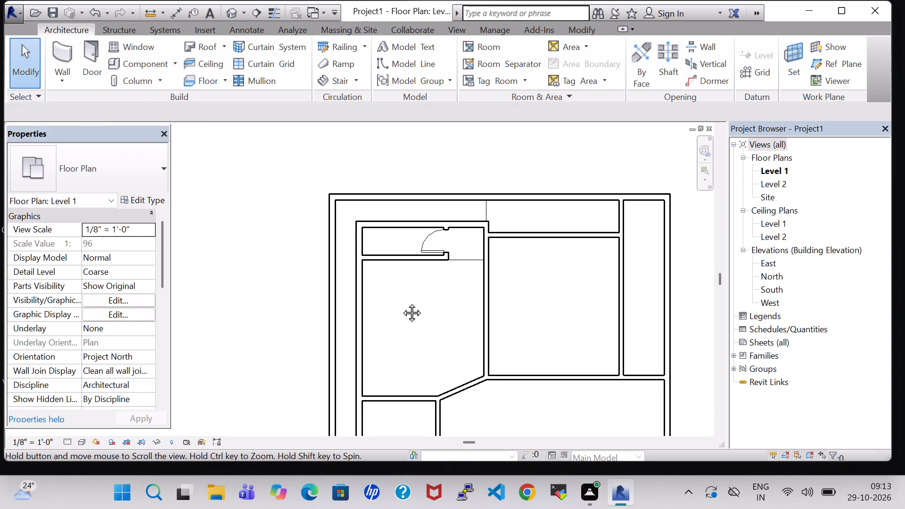
pyautogui.moveTo(401, 302); pyautogui.dragTo(388, 263, button='middle')
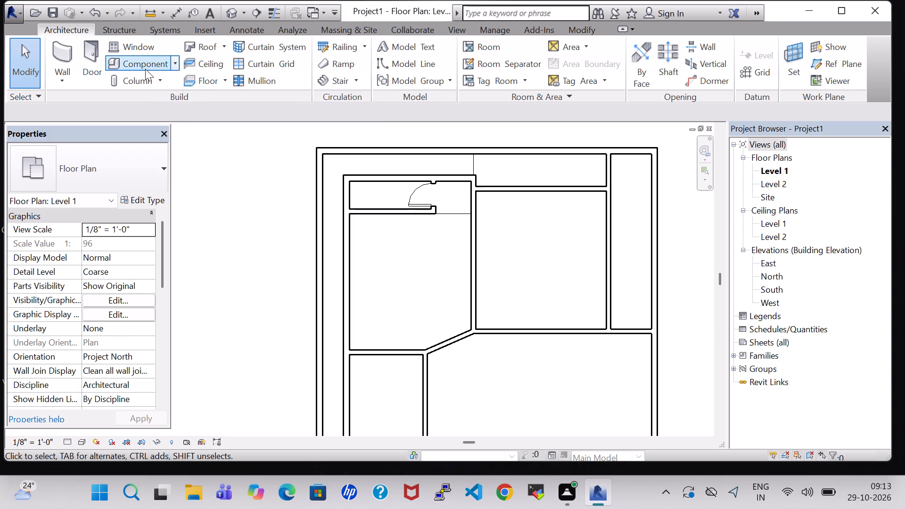
pyautogui.click(84, 46)
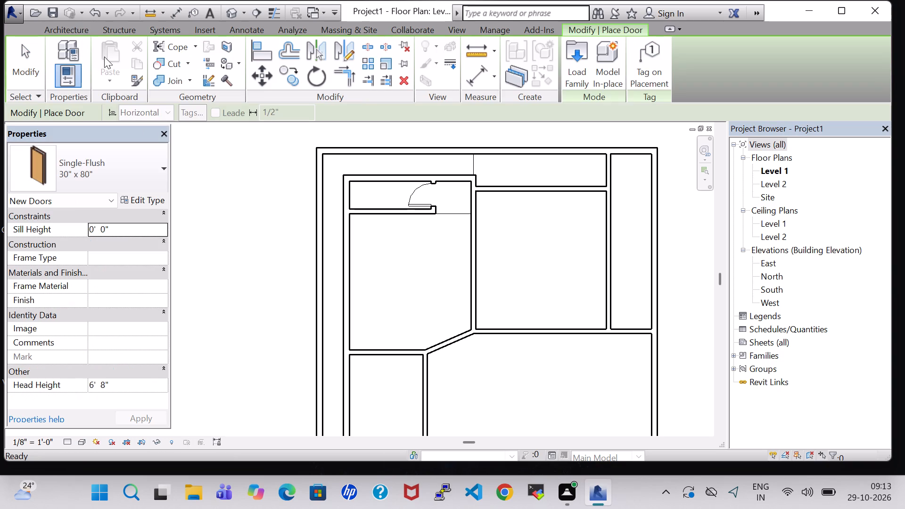
pyautogui.click(131, 156)
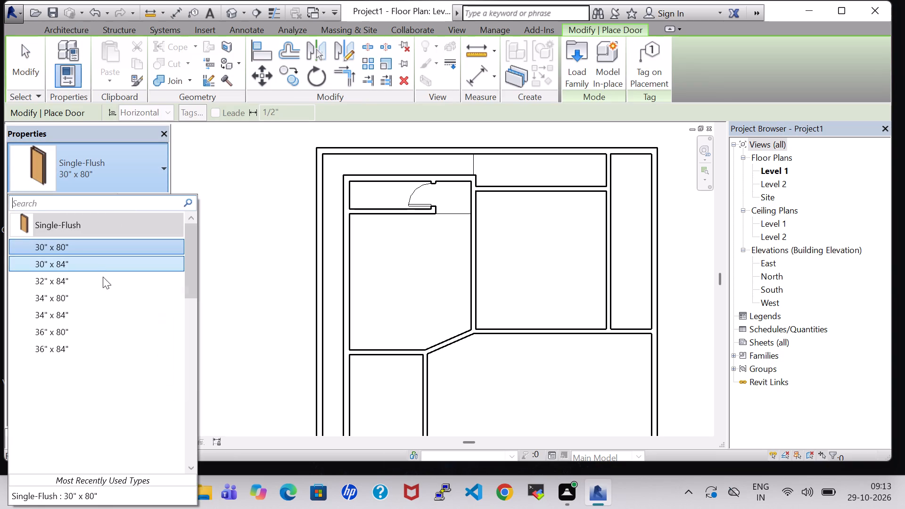
pyautogui.click(101, 318)
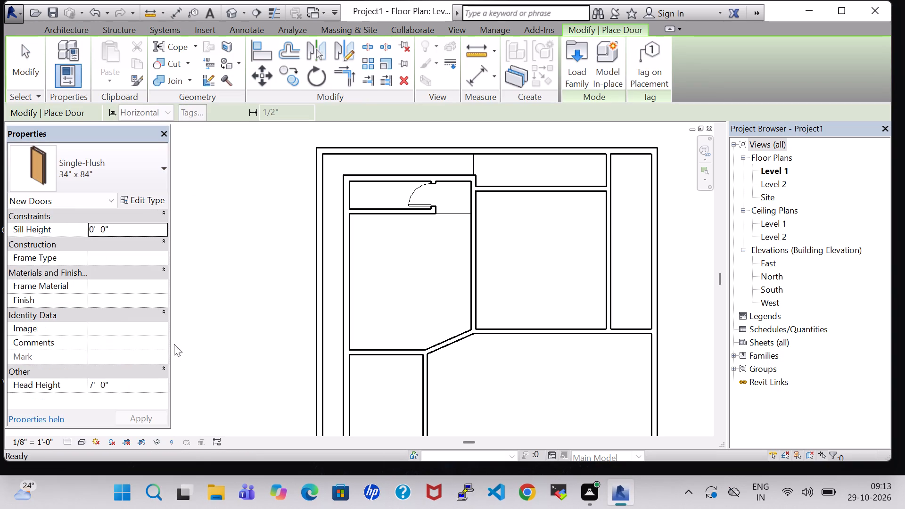
pyautogui.click(447, 341)
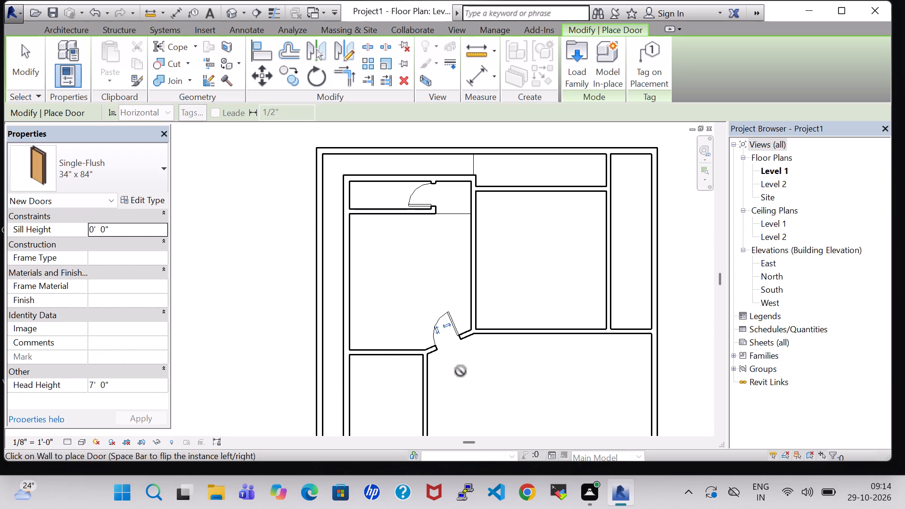
pyautogui.middleClick(461, 371)
pyautogui.middleClick(459, 367)
pyautogui.moveTo(459, 367); pyautogui.dragTo(458, 350, button='middle')
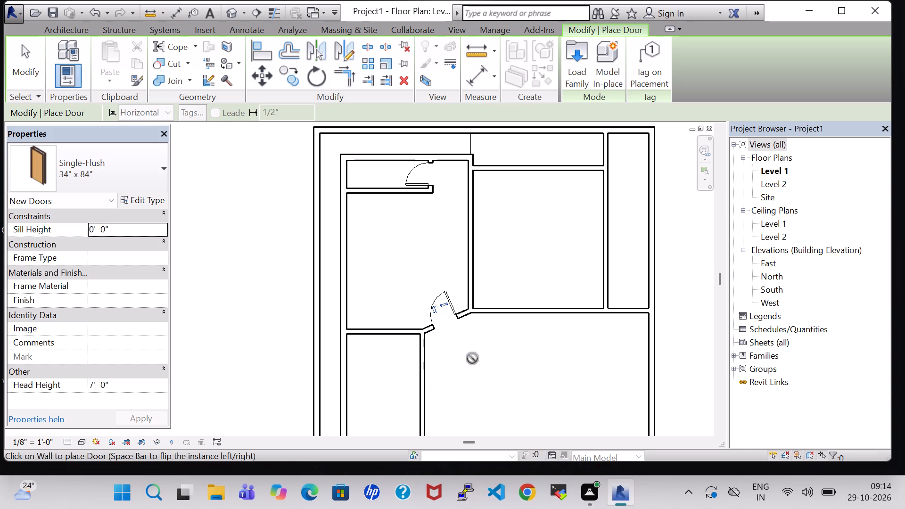
pyautogui.press('Escape')
pyautogui.press('Escape')
# Change the door in the diagonal wall to the Single-Flush 36" x 84" type.
pyautogui.click(445, 293)
pyautogui.click(129, 168)
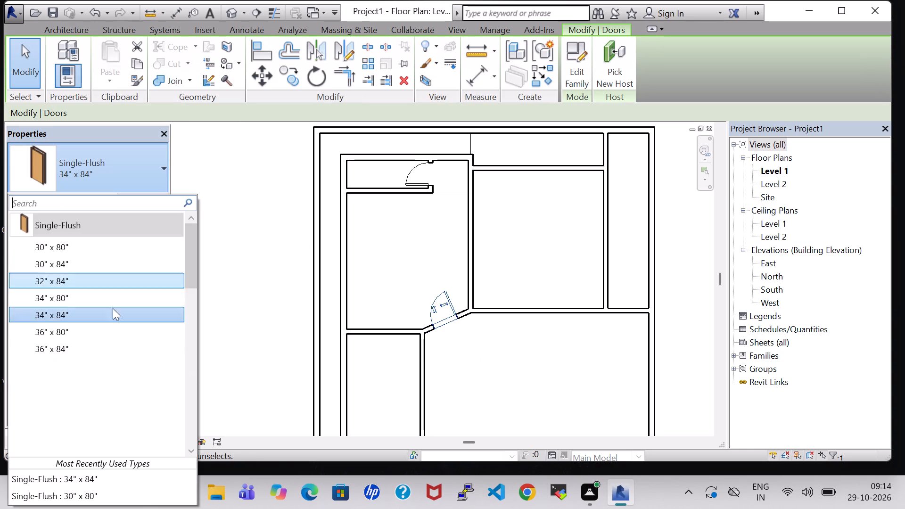
pyautogui.click(95, 343)
pyautogui.click(486, 372)
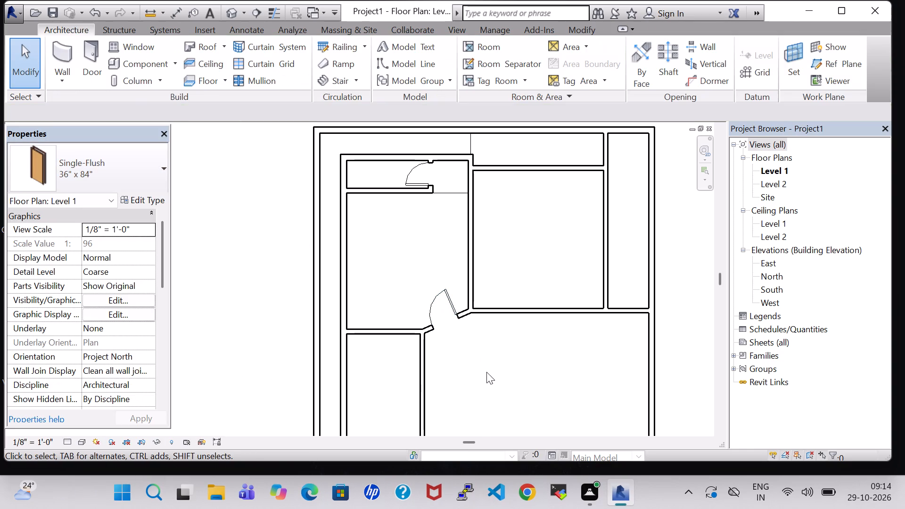
# Place a Single-Flush 36" x 84" door in the east wall of the room north of the stairs, about 2'-4" from its north wall, swinging inward.
pyautogui.click(91, 53)
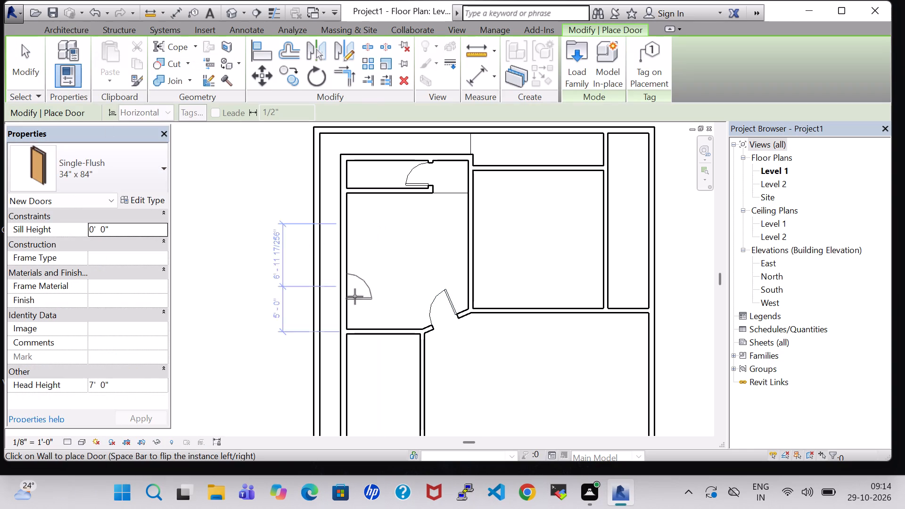
pyautogui.click(107, 169)
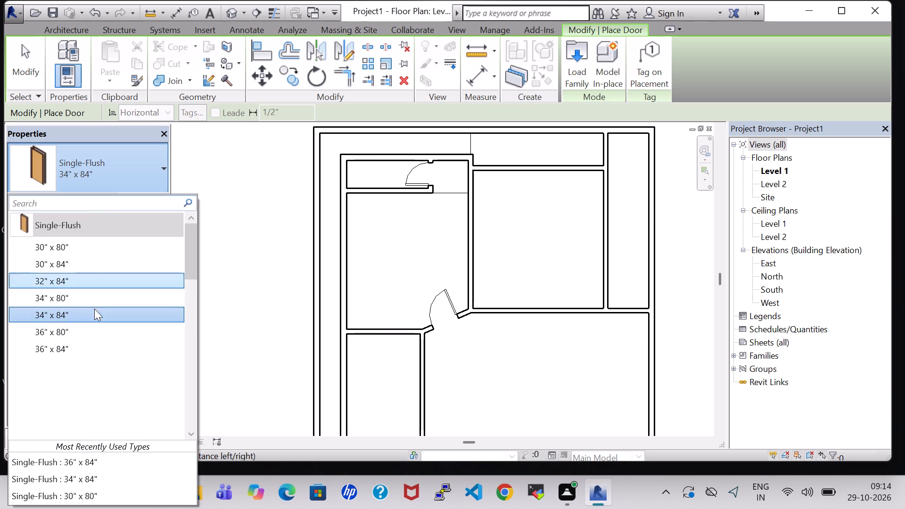
pyautogui.click(98, 352)
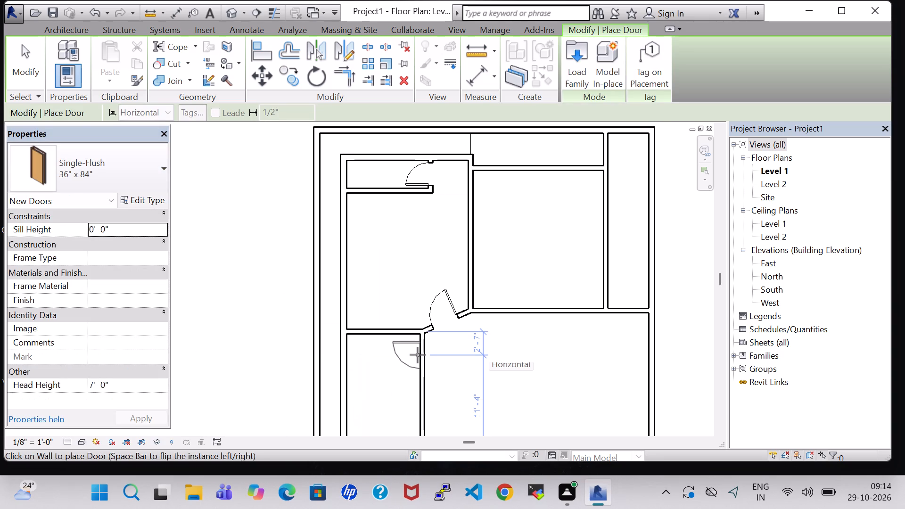
pyautogui.scroll(4, 421, 354)
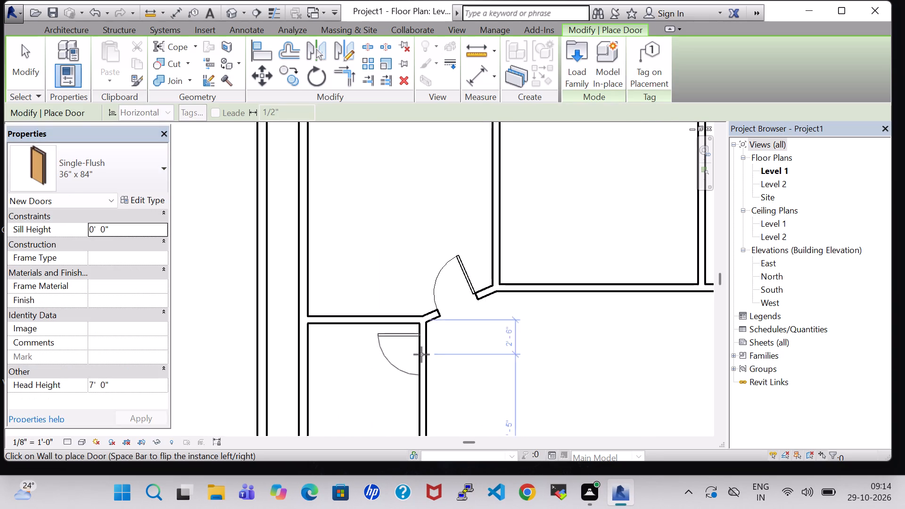
pyautogui.scroll(1, 421, 354)
pyautogui.click(421, 351)
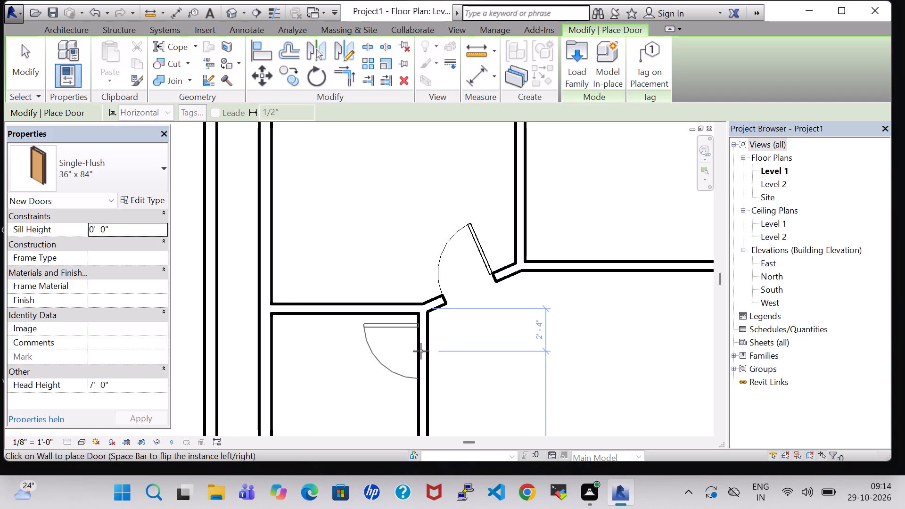
pyautogui.press('Escape')
pyautogui.press('Escape')
# Place a Single-Flush 30" x 80" door in the same room's west wall, about 1'-10" from its north wall, hinged north and swinging inward.
pyautogui.scroll(-2, 511, 360)
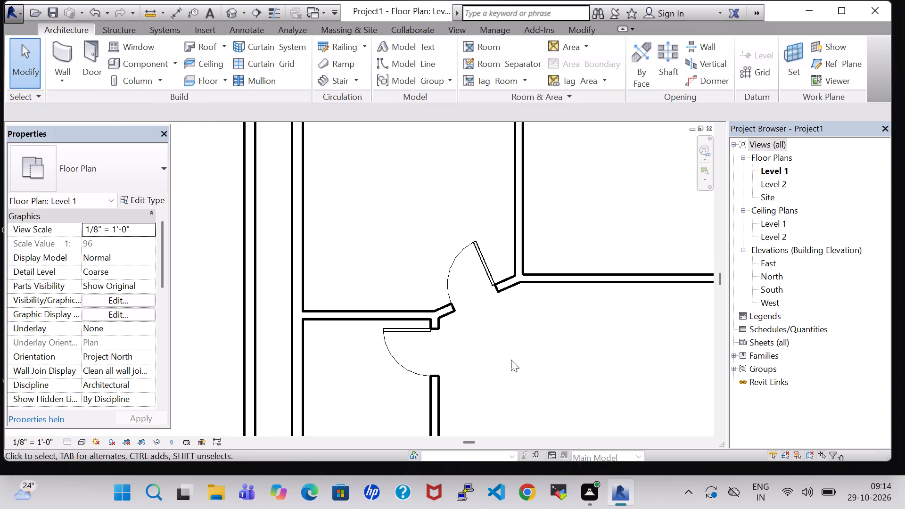
pyautogui.scroll(-2, 511, 360)
pyautogui.moveTo(511, 360); pyautogui.dragTo(479, 198, button='middle')
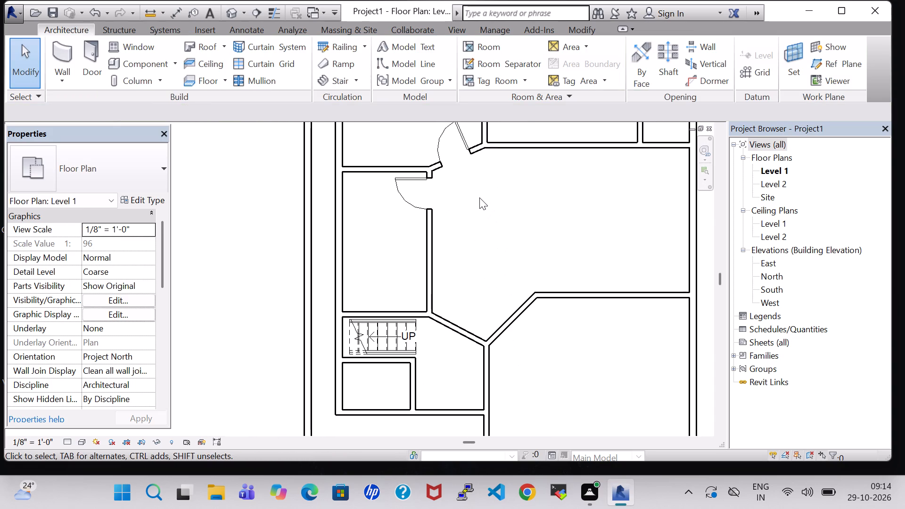
pyautogui.click(87, 71)
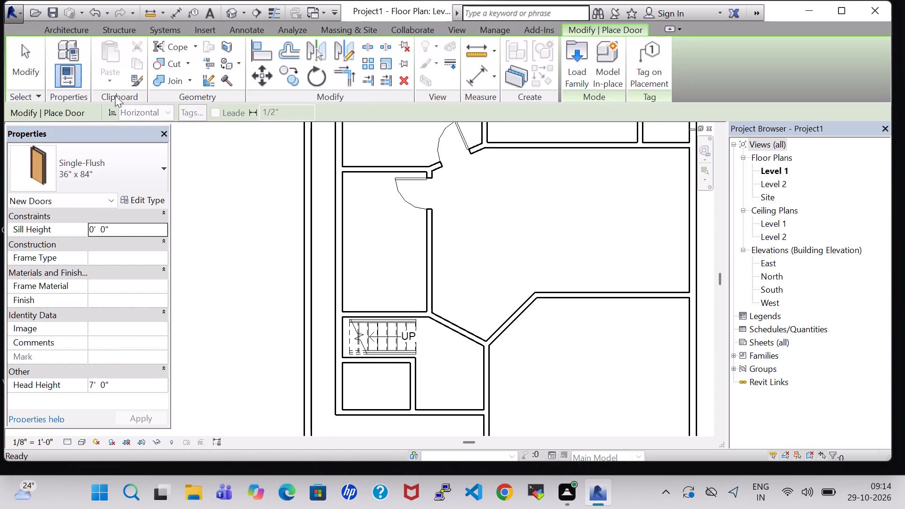
pyautogui.click(104, 152)
pyautogui.click(94, 244)
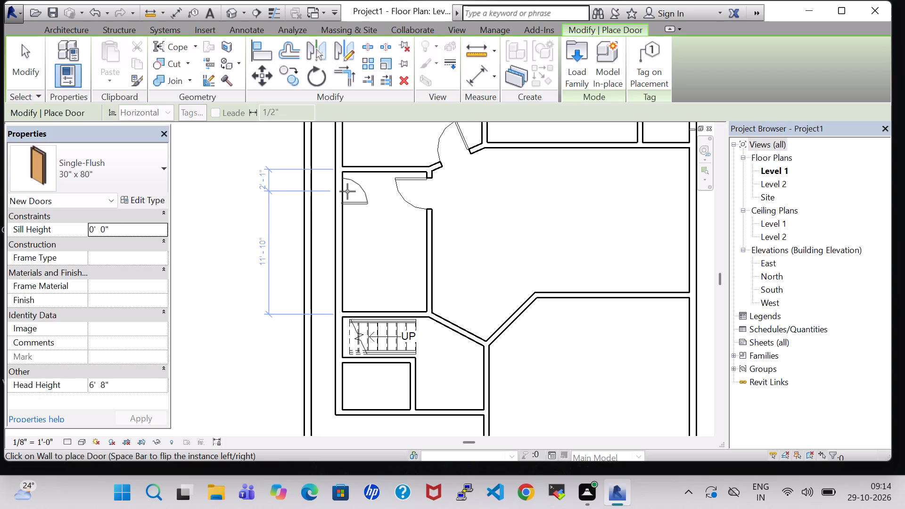
pyautogui.press('space')
pyautogui.scroll(3, 347, 191)
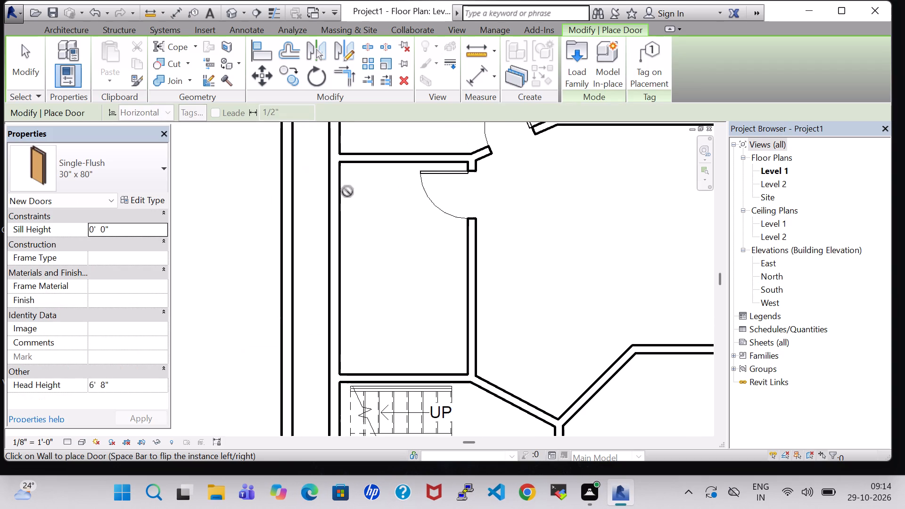
pyautogui.click(338, 187)
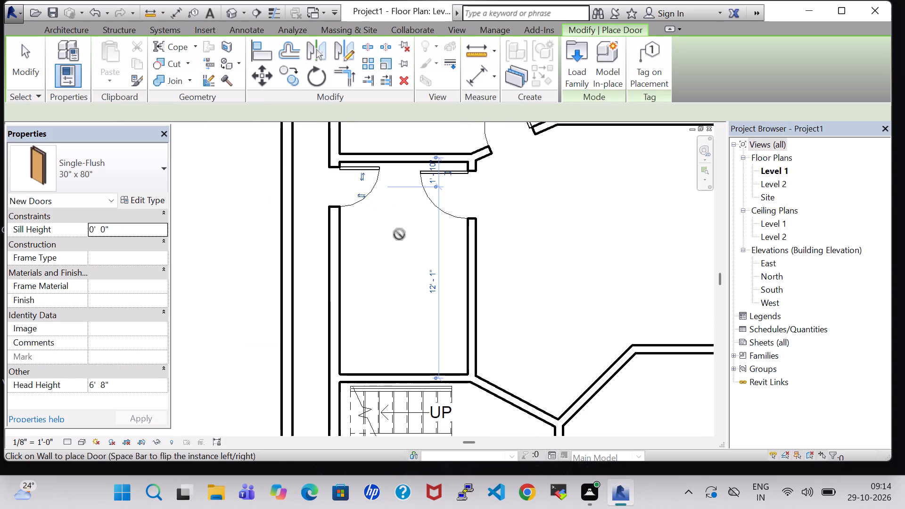
pyautogui.press('Escape')
pyautogui.press('Escape')
# Place a Single-Flush 36" x 84" door centred in the short west wall at the large south room's southwest corner, hinged south and swinging inward.
pyautogui.scroll(-6, 399, 234)
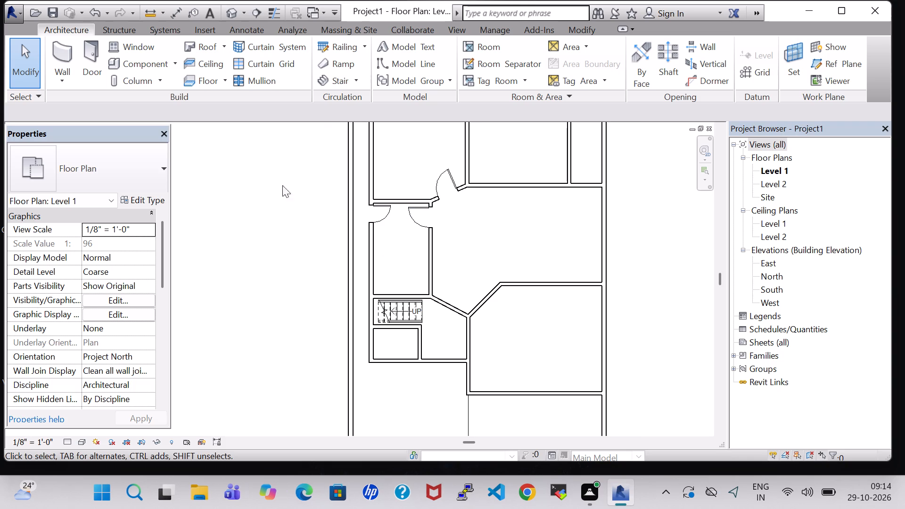
pyautogui.click(99, 53)
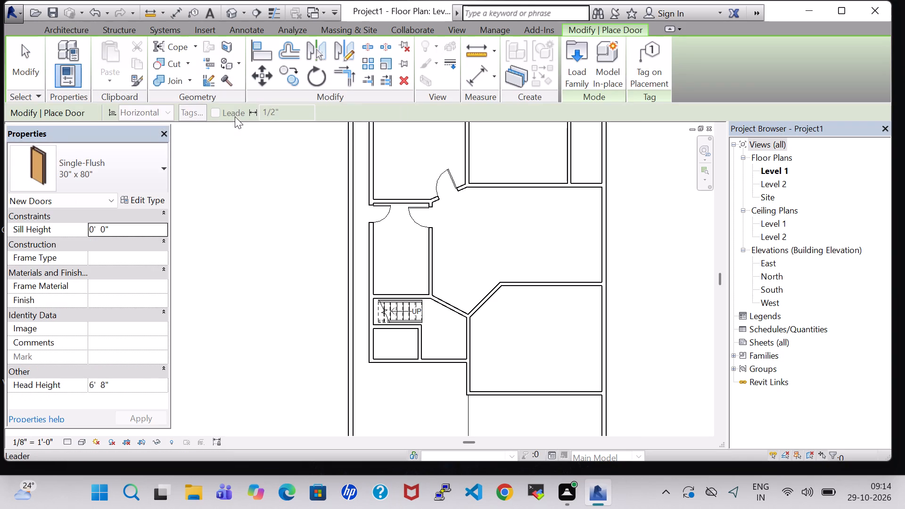
pyautogui.click(139, 151)
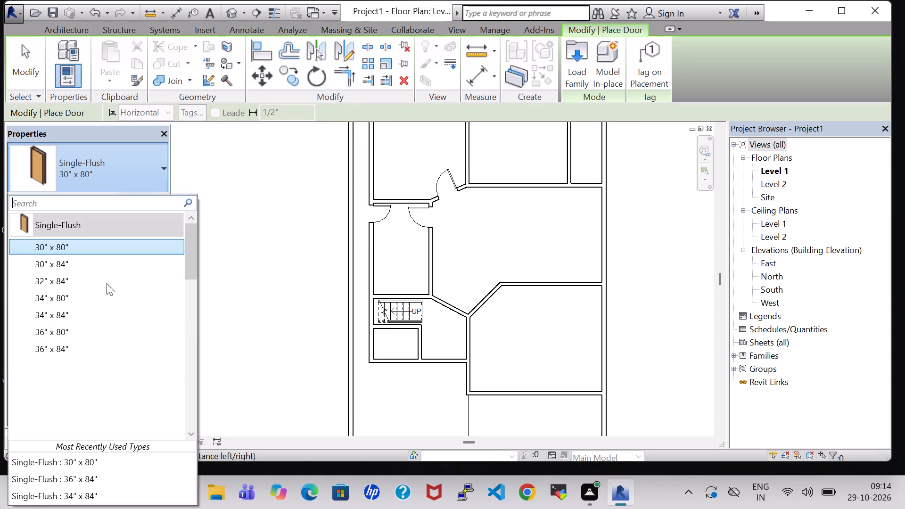
pyautogui.click(63, 348)
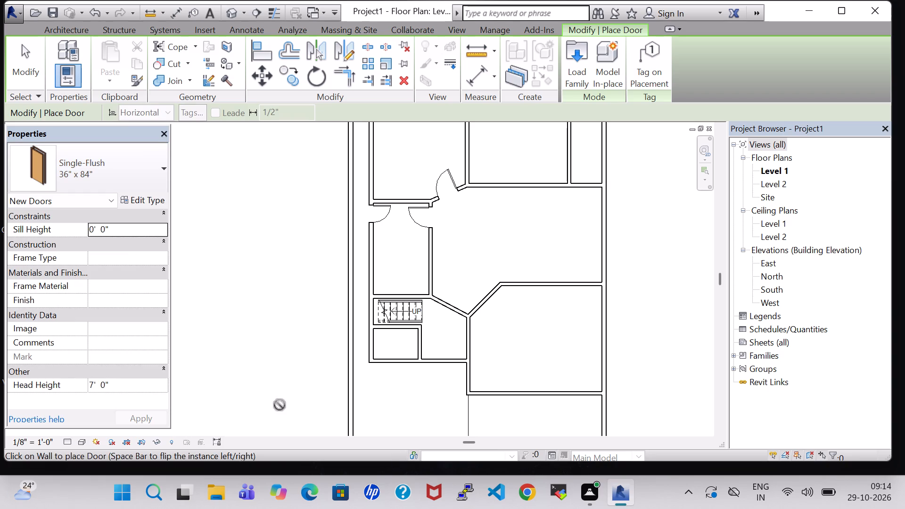
pyautogui.scroll(4, 470, 379)
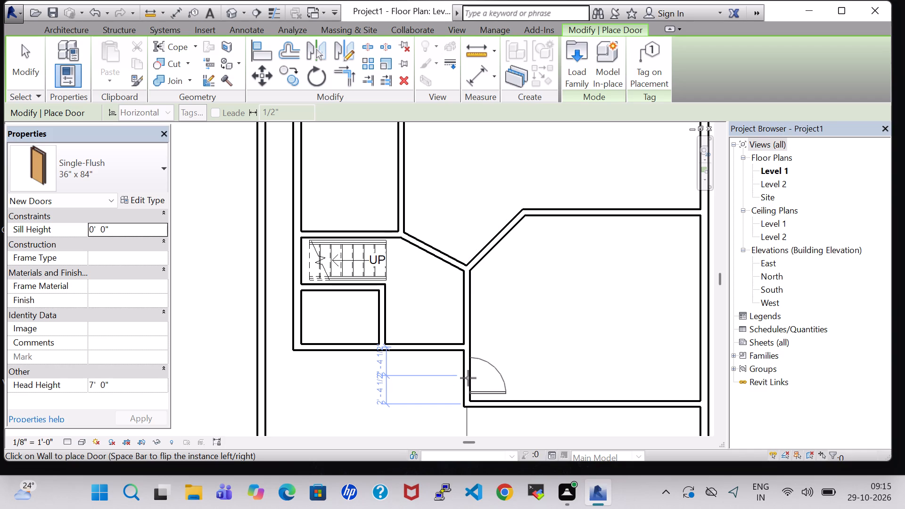
pyautogui.click(468, 378)
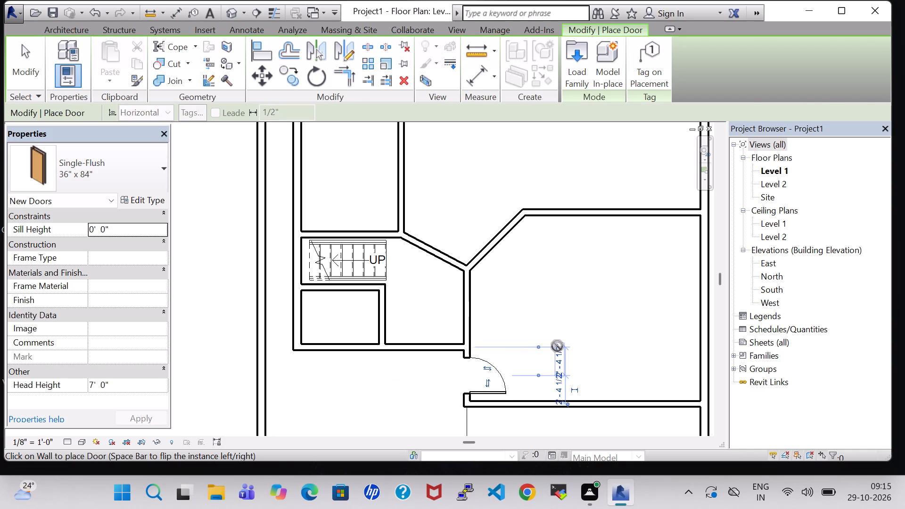
pyautogui.press('Escape')
pyautogui.press('Escape')
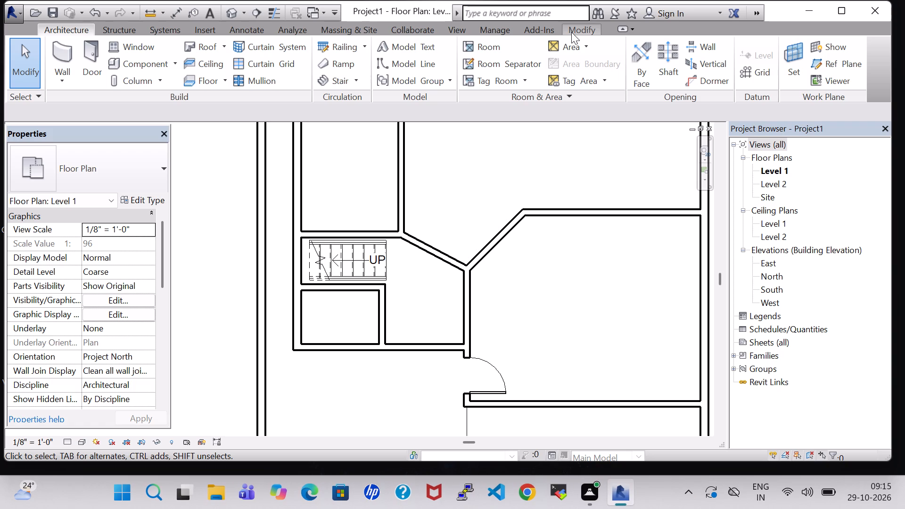
# Split the large south room's north wall about 11' and 2'-10" from the east wall, and delete the segment between the splits.
pyautogui.click(571, 32)
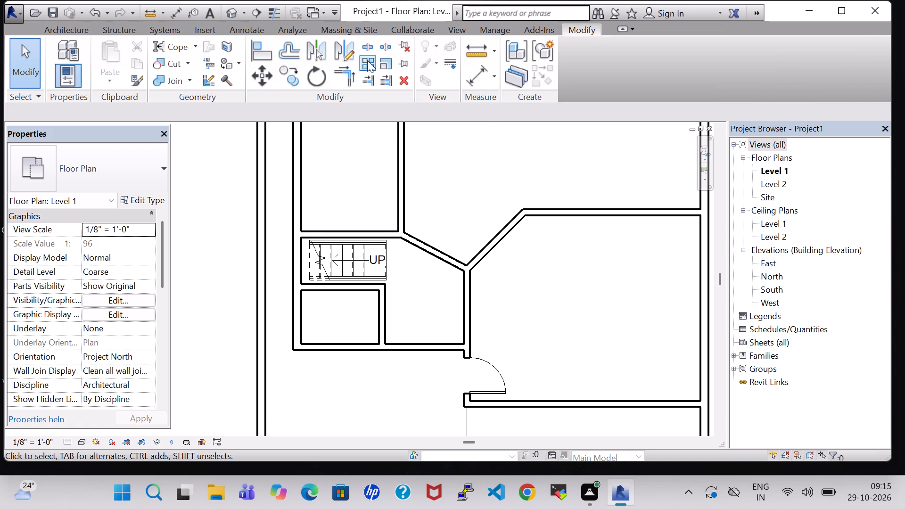
pyautogui.click(367, 53)
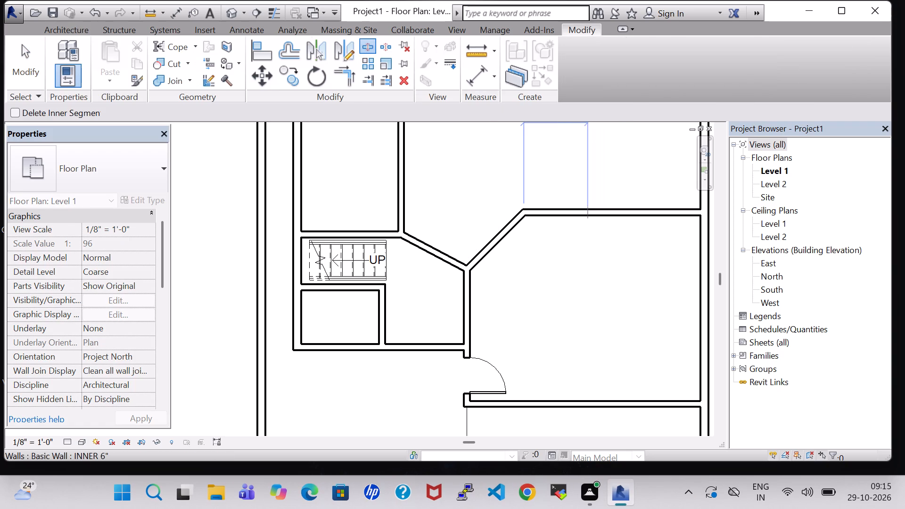
pyautogui.click(573, 211)
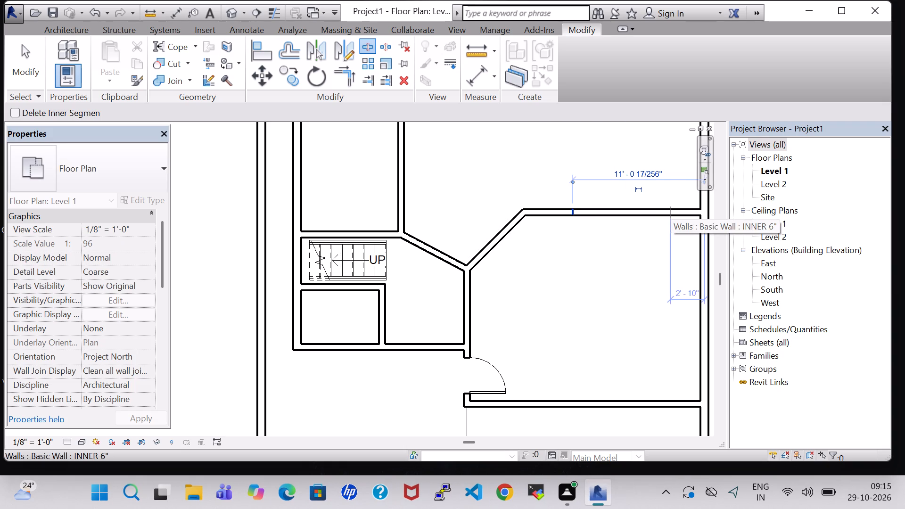
pyautogui.click(671, 211)
pyautogui.press('Escape')
pyautogui.press('Escape')
pyautogui.click(596, 216)
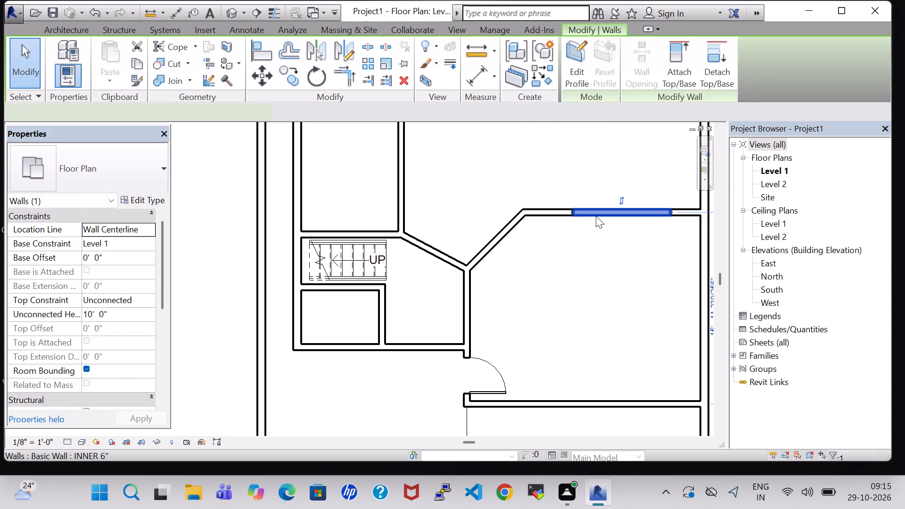
pyautogui.press('Delete')
# Place a Single-Flush 36" x 84" door in the northeast room's south wall, about 2'-1" from its west wall, hinged west and swinging inward.
pyautogui.scroll(-4, 600, 216)
pyautogui.moveTo(600, 216); pyautogui.dragTo(512, 294, button='middle')
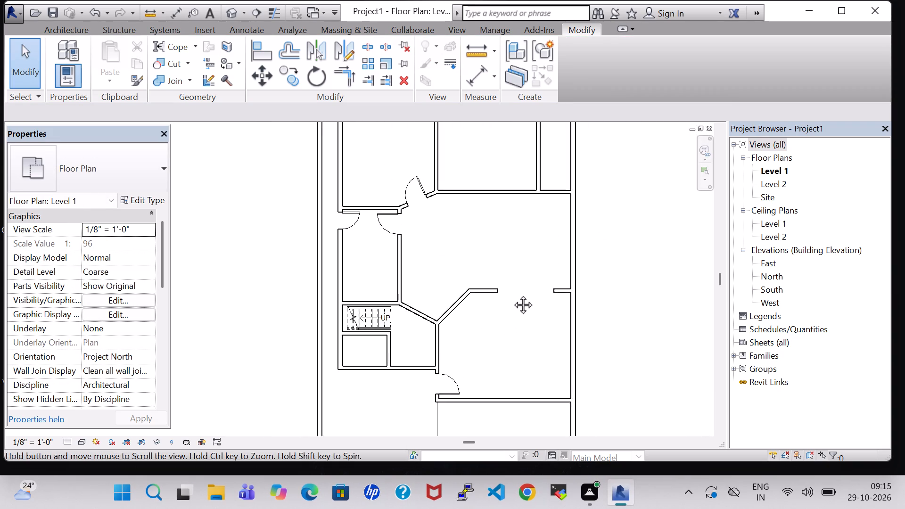
pyautogui.moveTo(512, 294); pyautogui.dragTo(511, 300, button='middle')
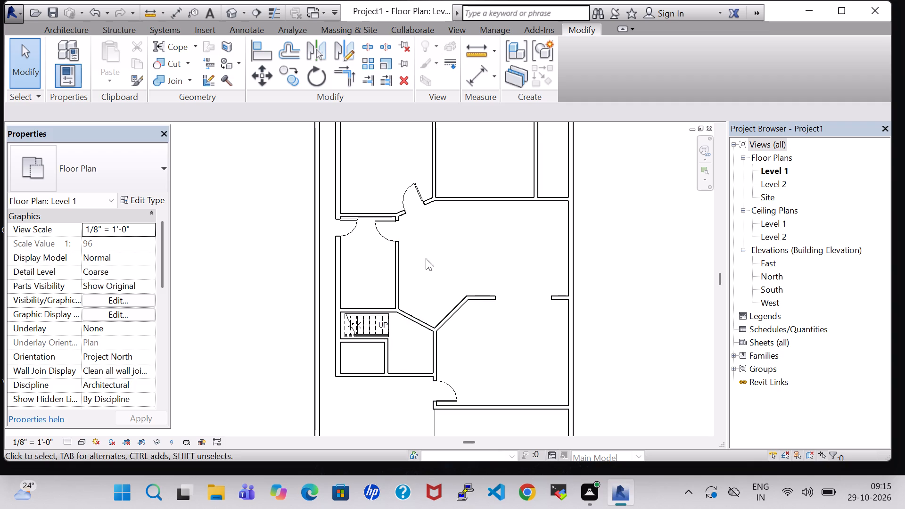
pyautogui.click(73, 31)
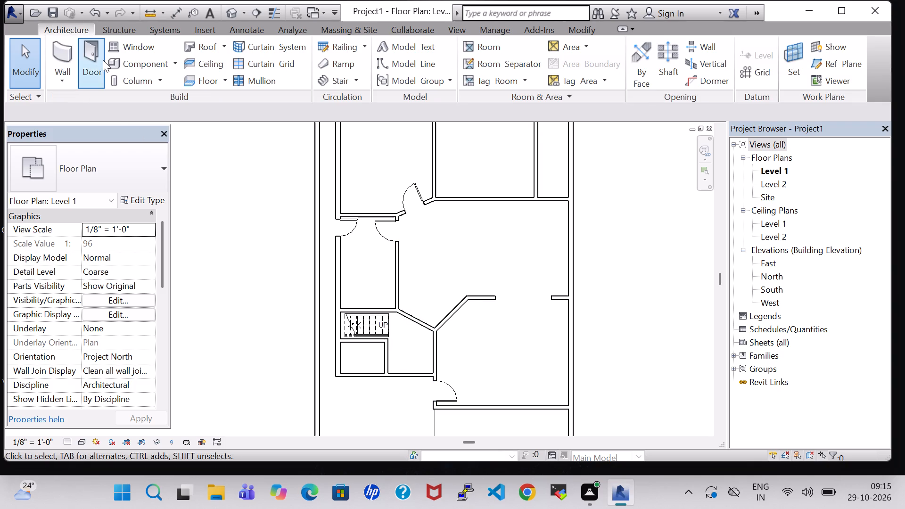
pyautogui.click(103, 60)
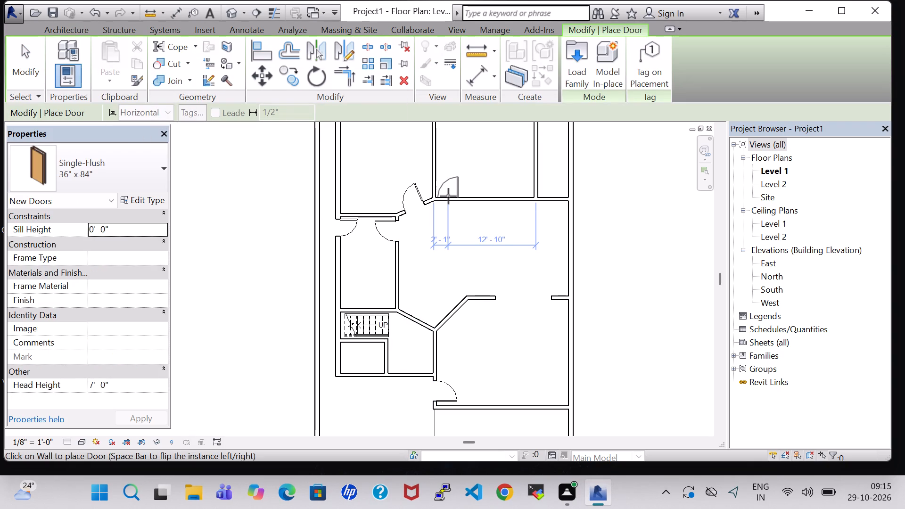
pyautogui.press('space')
pyautogui.scroll(3, 448, 196)
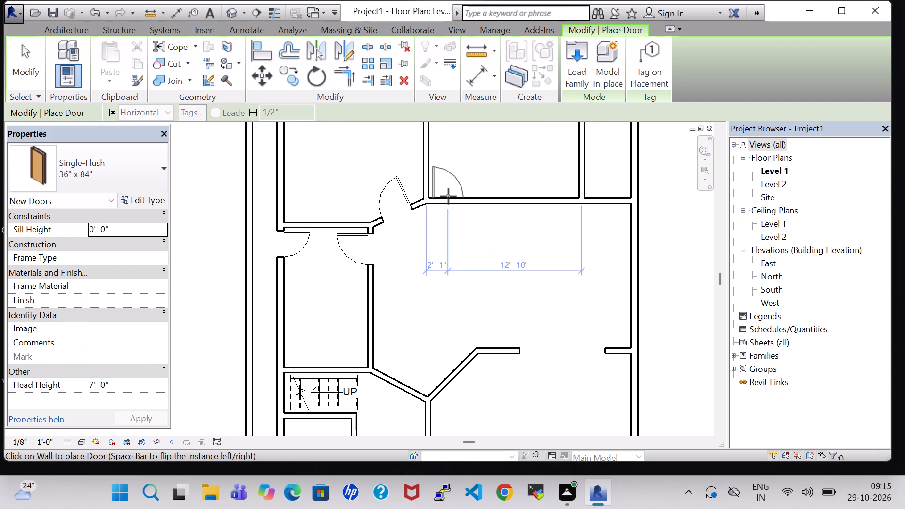
pyautogui.click(448, 196)
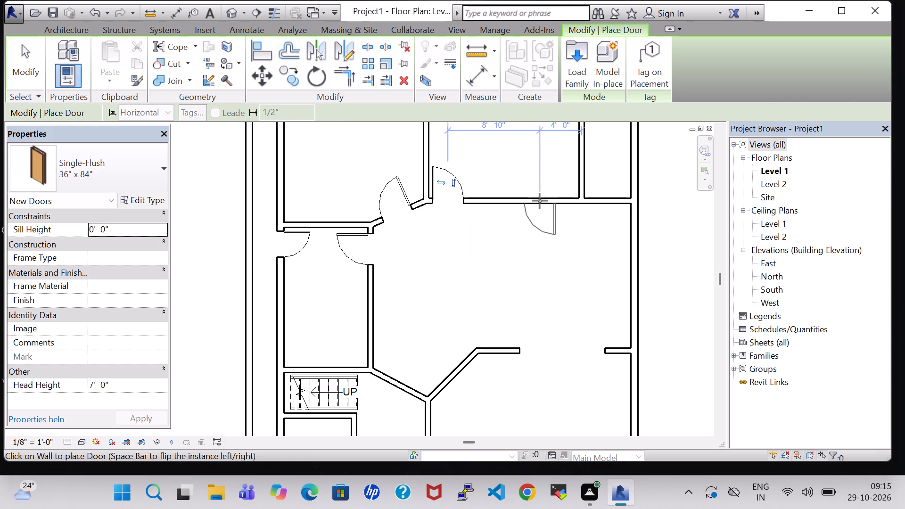
pyautogui.middleClick(564, 187)
pyautogui.scroll(1, 547, 181)
pyautogui.moveTo(547, 181); pyautogui.dragTo(508, 213, button='middle')
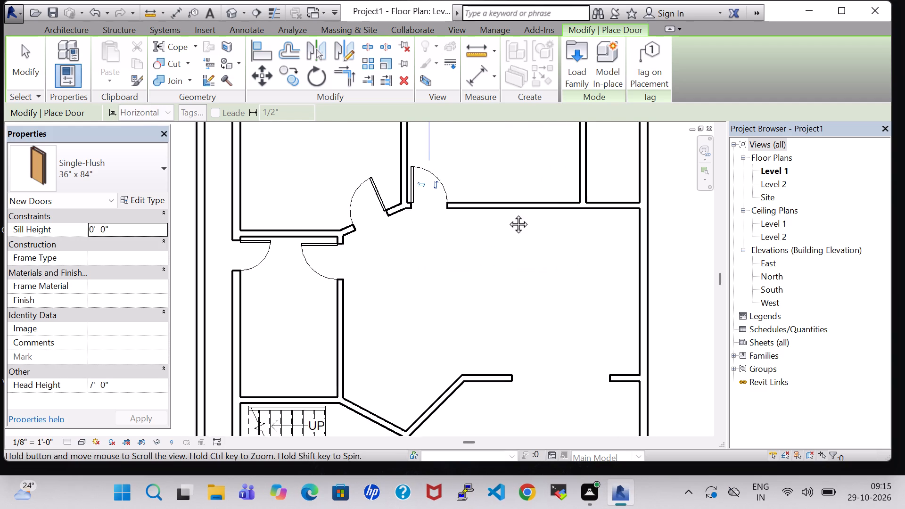
pyautogui.moveTo(508, 213); pyautogui.dragTo(454, 272, button='middle')
pyautogui.press('Escape')
pyautogui.press('Escape')
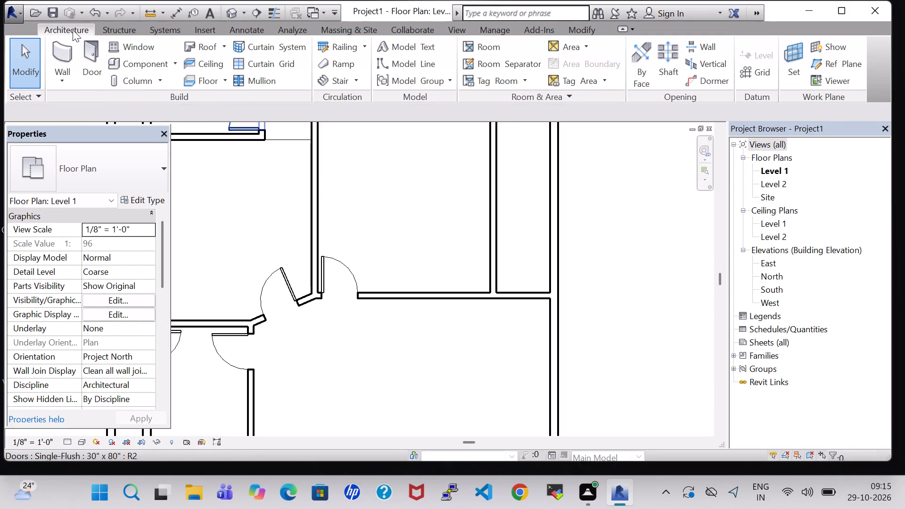
# Draw a Generic - 8" wall across the narrow strip east of the northeast room, about 6'-6" north of that room's south wall line.
pyautogui.click(60, 44)
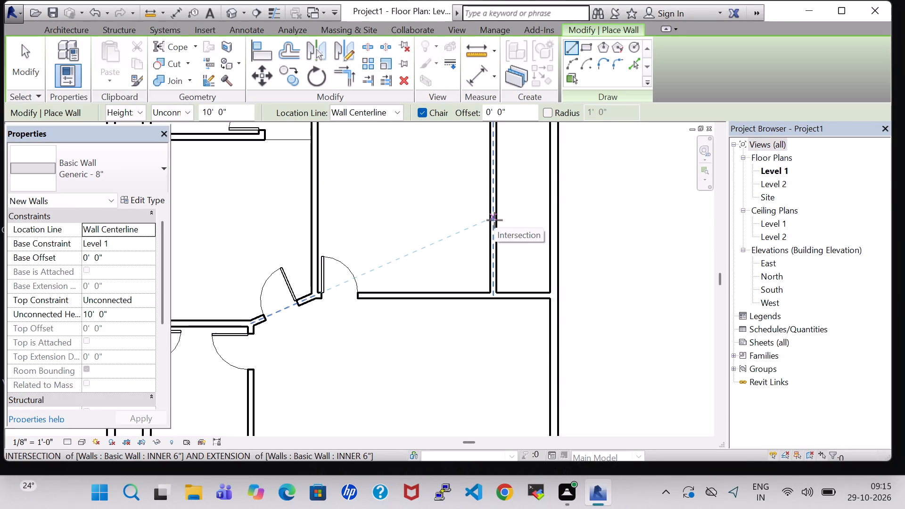
pyautogui.click(494, 220)
pyautogui.click(551, 223)
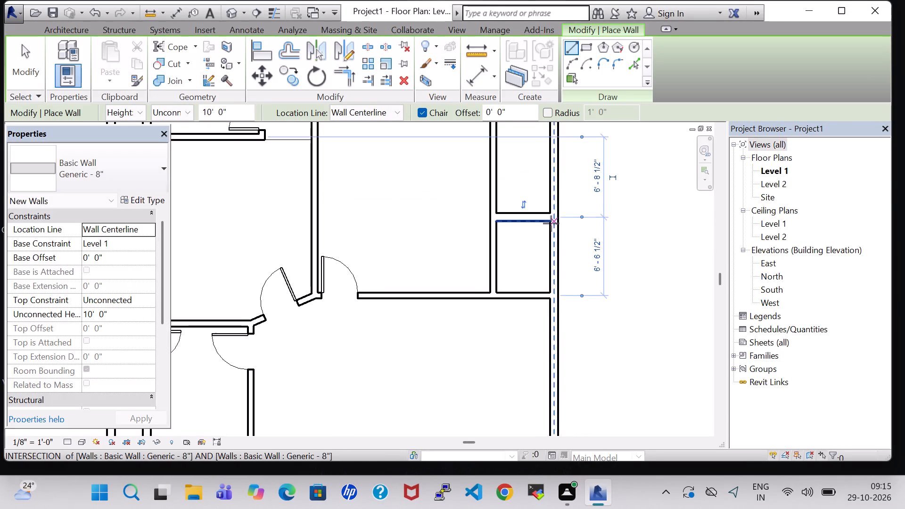
pyautogui.press('Escape')
pyautogui.press('Escape')
# Split the northeast room's east wall at the new cross wall and delete the segment south of it.
pyautogui.scroll(-3, 530, 203)
pyautogui.moveTo(530, 203); pyautogui.dragTo(513, 252, button='middle')
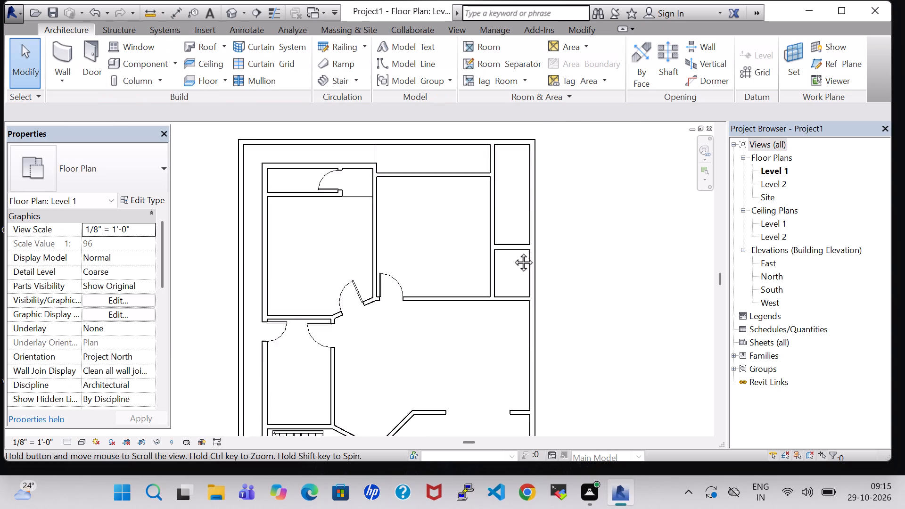
pyautogui.moveTo(513, 252); pyautogui.dragTo(502, 283, button='middle')
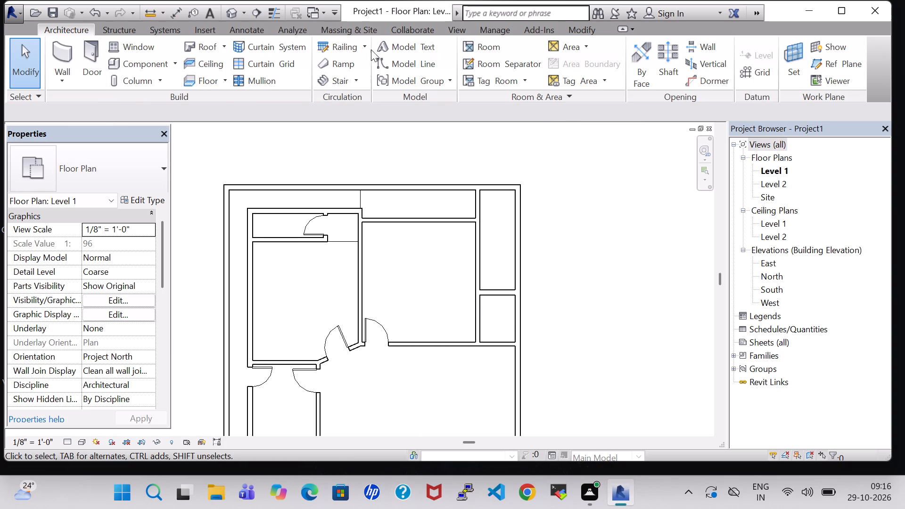
pyautogui.click(584, 27)
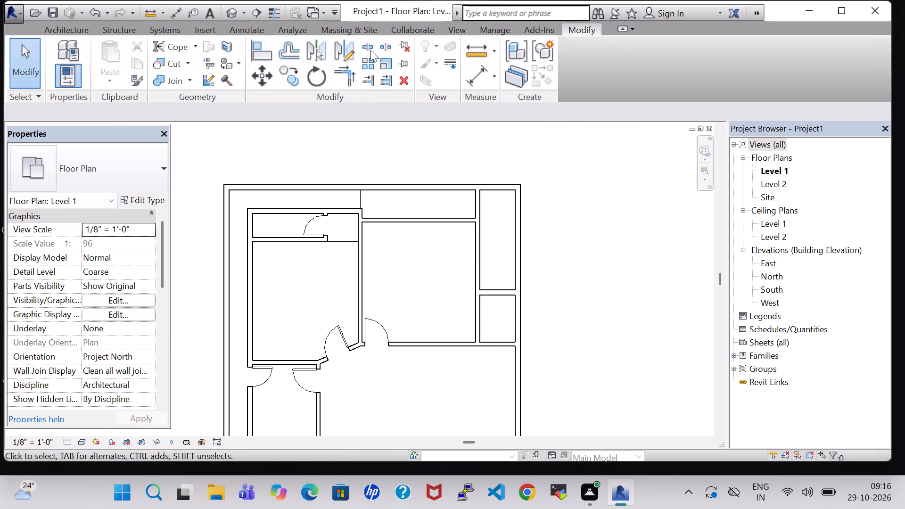
pyautogui.click(370, 50)
pyautogui.click(482, 290)
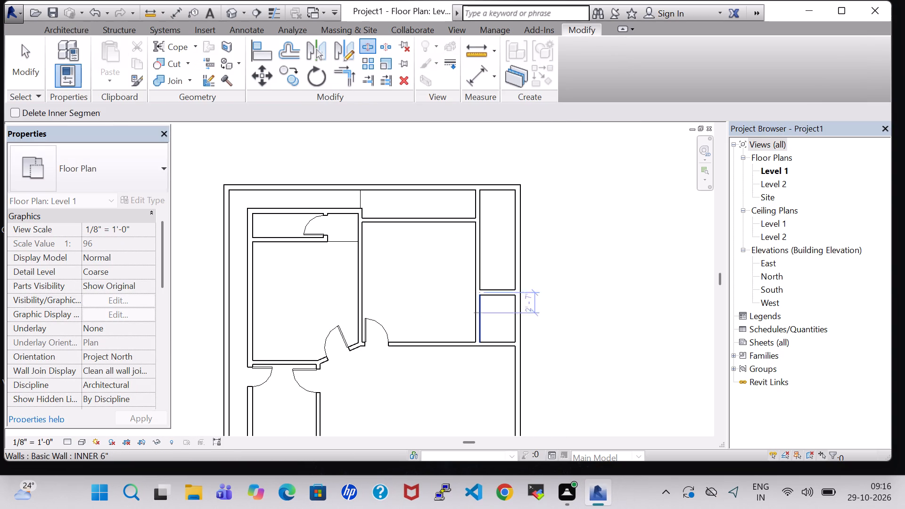
pyautogui.press('Escape')
pyautogui.press('Escape')
pyautogui.click(481, 328)
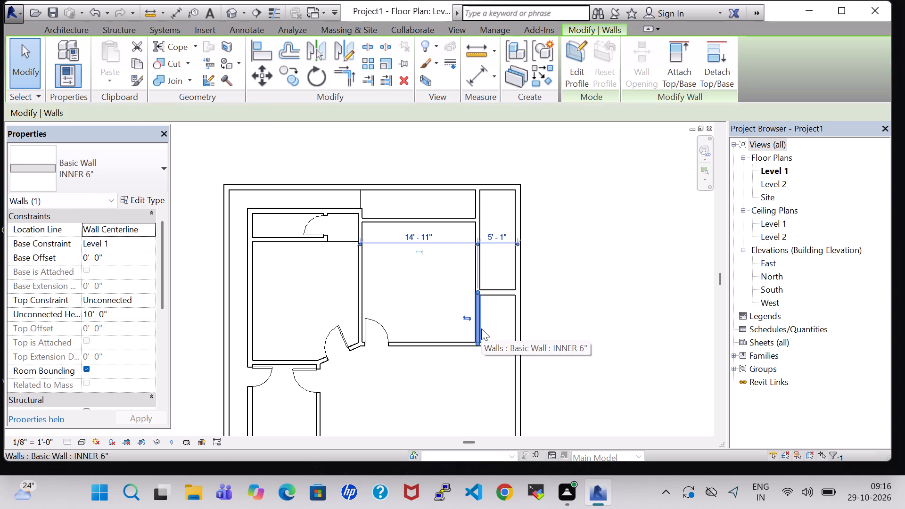
pyautogui.press('Delete')
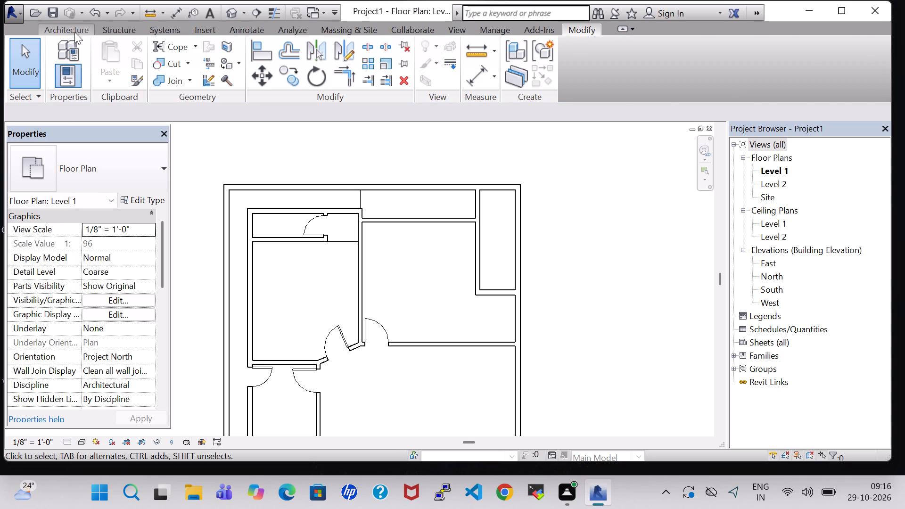
# Place a Single-Flush 30" x 80" door in the new cross wall, about 1'-11" from its west end, hinged west and swinging north.
pyautogui.click(73, 31)
pyautogui.click(83, 41)
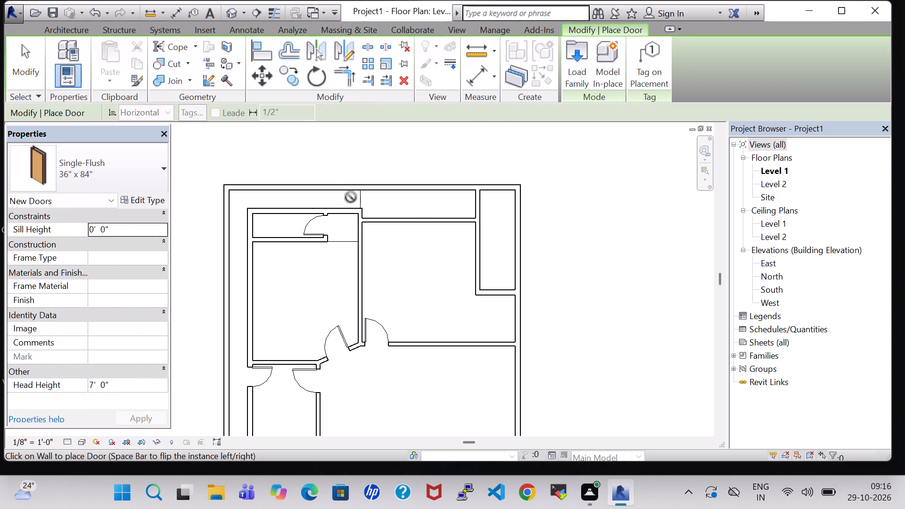
pyautogui.click(83, 167)
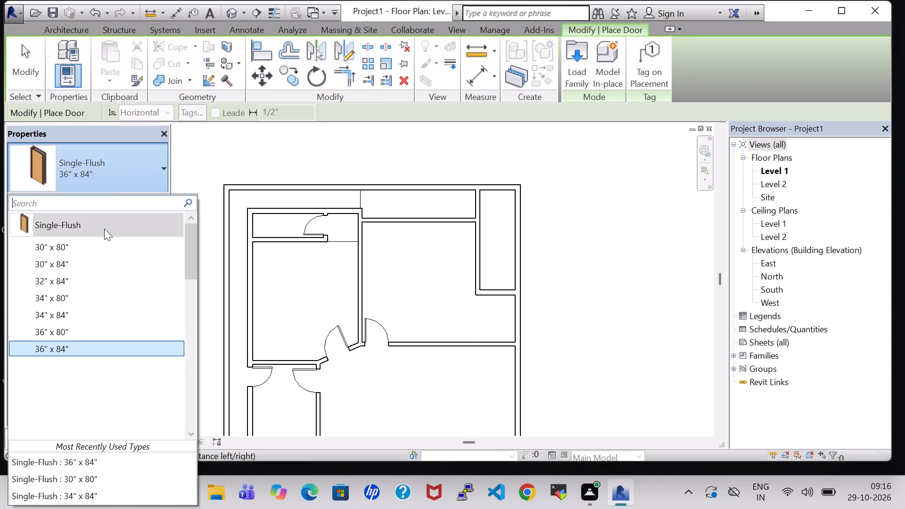
pyautogui.click(104, 250)
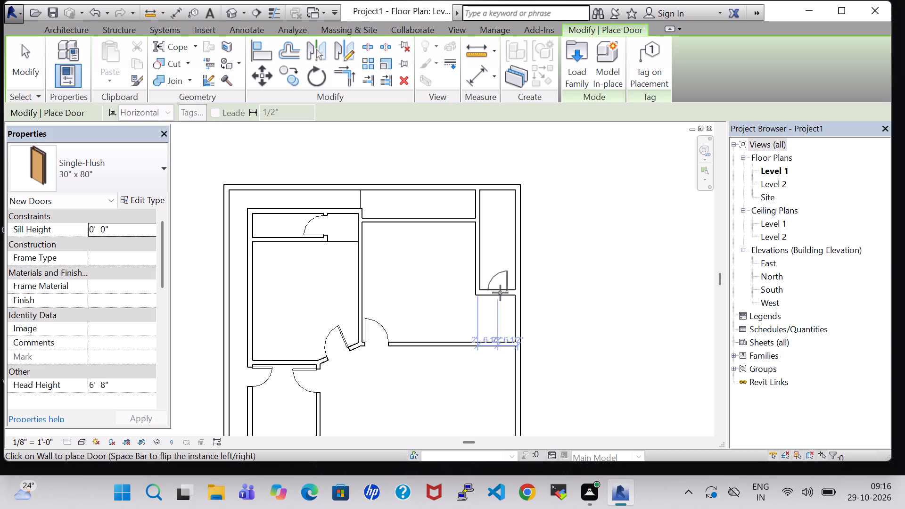
pyautogui.press('space')
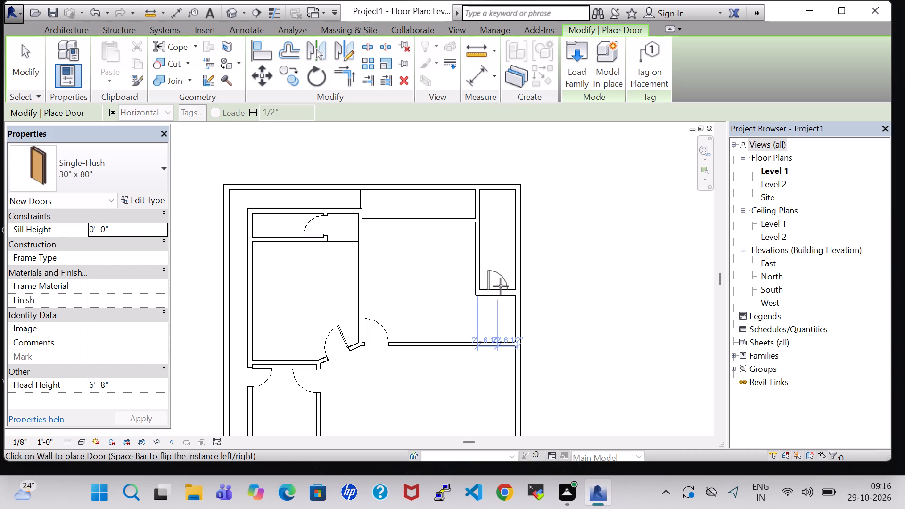
pyautogui.scroll(3, 501, 286)
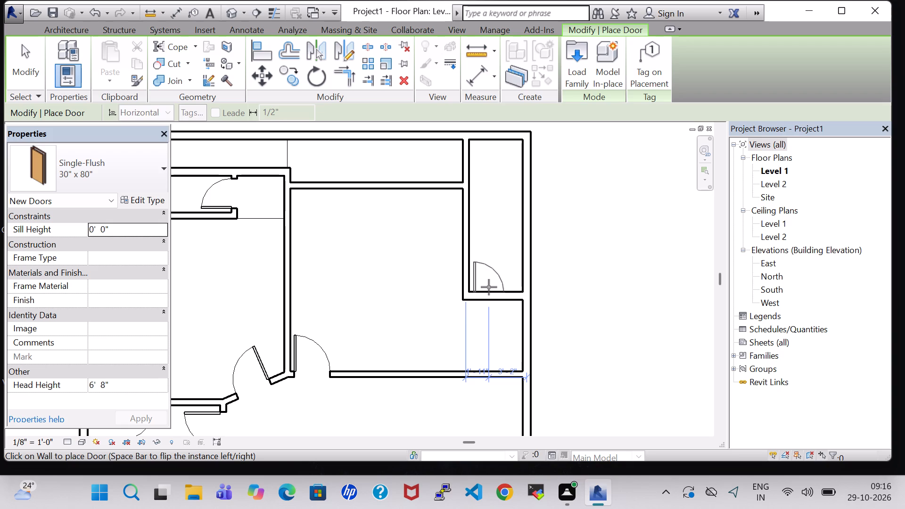
pyautogui.click(489, 287)
pyautogui.press('Escape')
pyautogui.press('Escape')
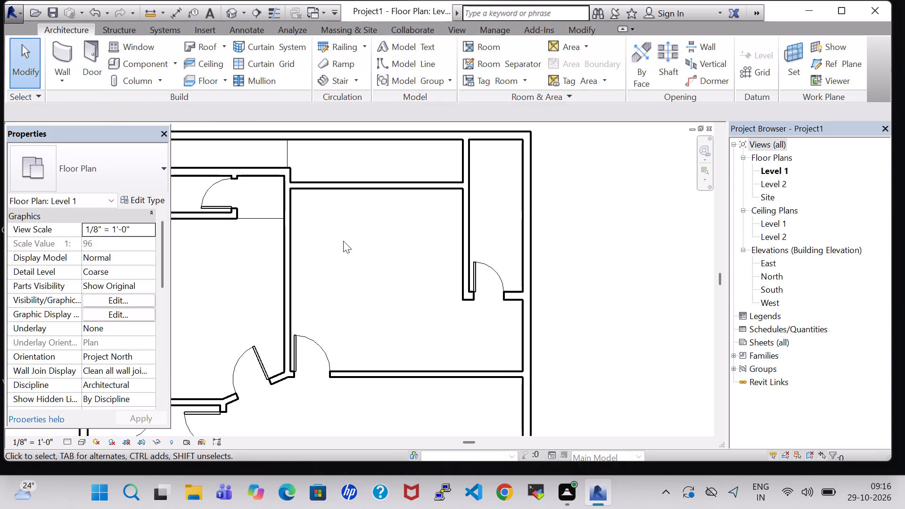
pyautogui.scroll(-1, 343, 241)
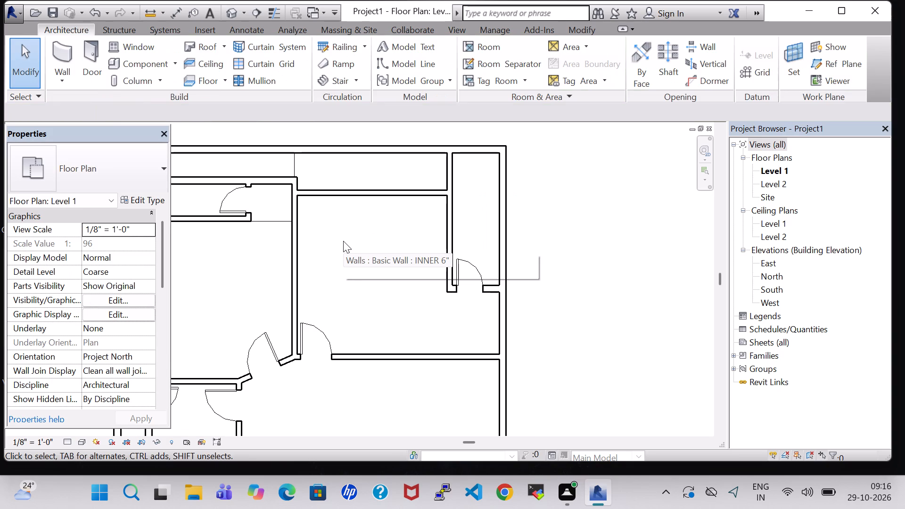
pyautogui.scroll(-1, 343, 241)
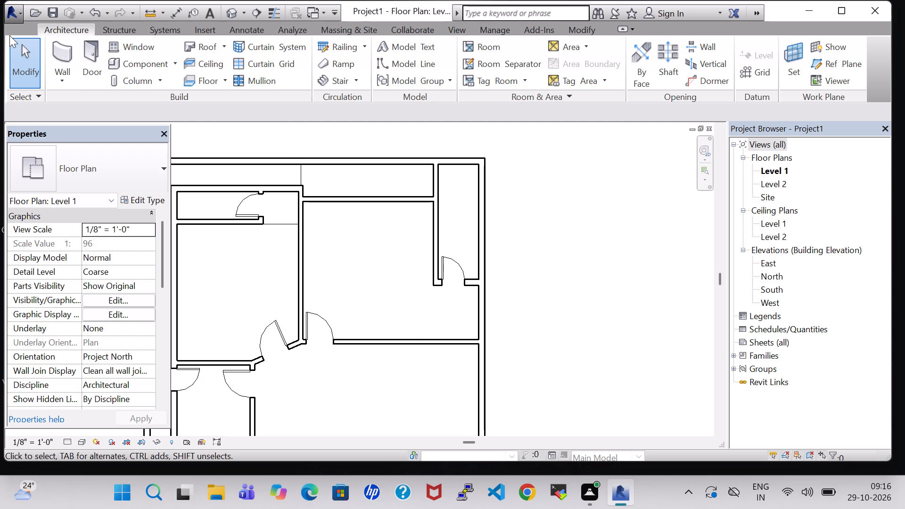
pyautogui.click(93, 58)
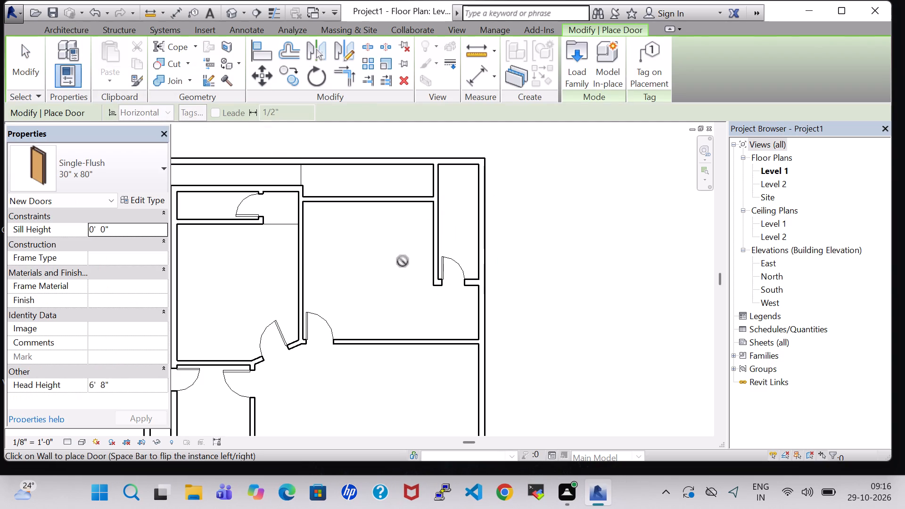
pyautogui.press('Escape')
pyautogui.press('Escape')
# Draw a Generic - 8" wall about 3'-10" long running south from the corner just west of the new 30" x 80" door.
pyautogui.click(54, 55)
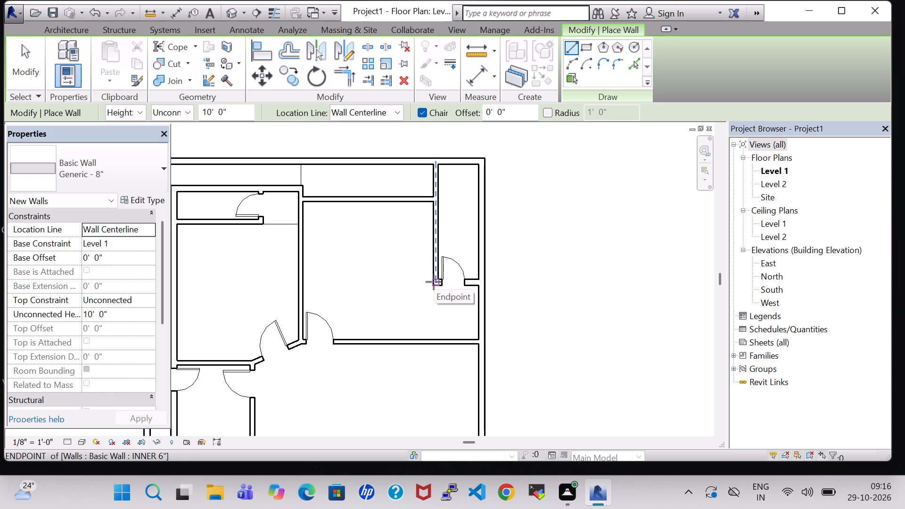
pyautogui.scroll(3, 434, 282)
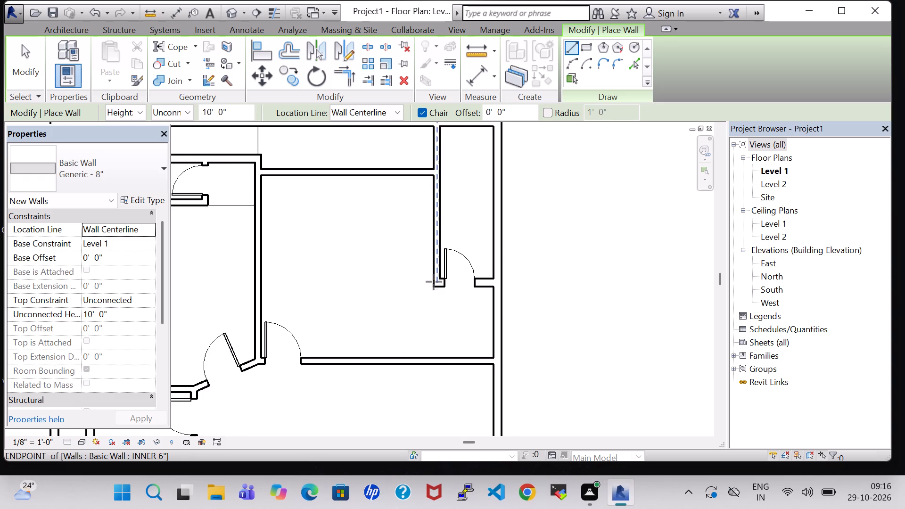
pyautogui.click(439, 282)
pyautogui.click(436, 336)
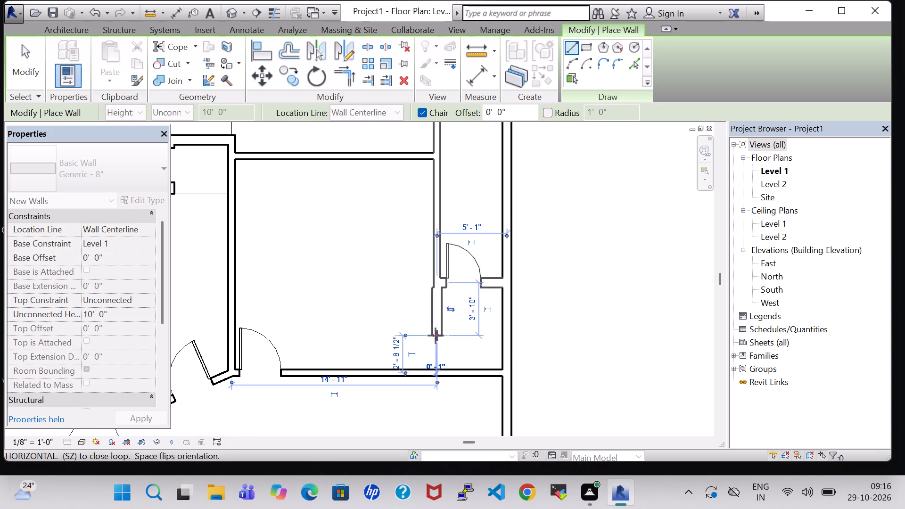
pyautogui.press('Escape')
pyautogui.press('Escape')
# Change the new short wall's type to INNER 6".
pyautogui.click(437, 318)
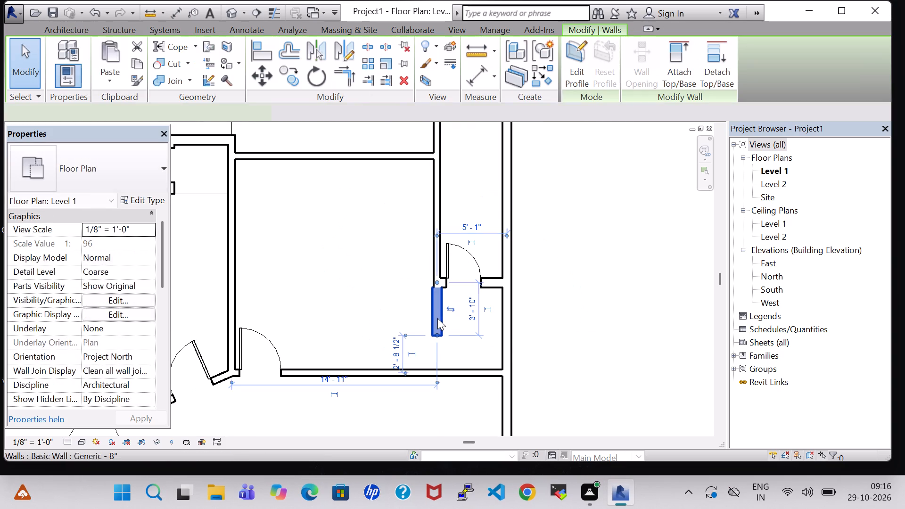
pyautogui.click(82, 167)
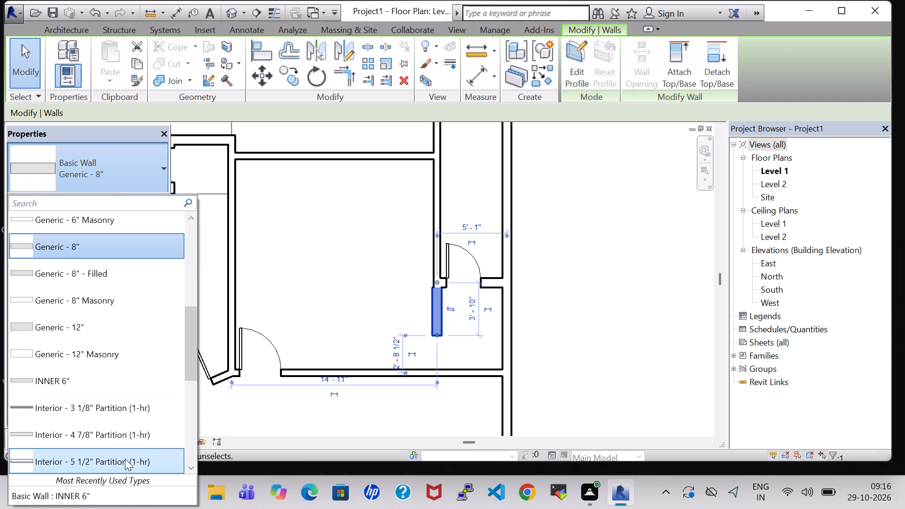
pyautogui.click(132, 500)
pyautogui.click(326, 280)
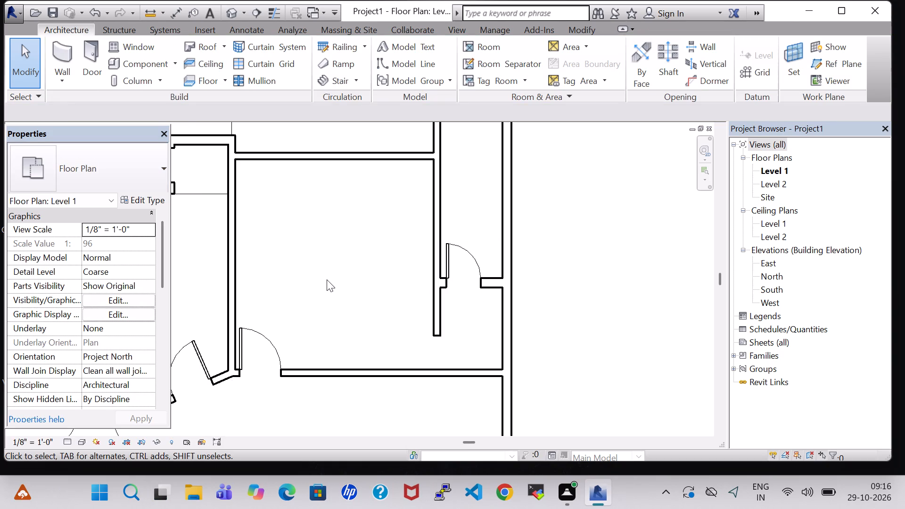
# Extend the short INNER 6" wall below the 30" x 80" cross-wall door south until it meets the room's south wall.
pyautogui.scroll(-3, 358, 279)
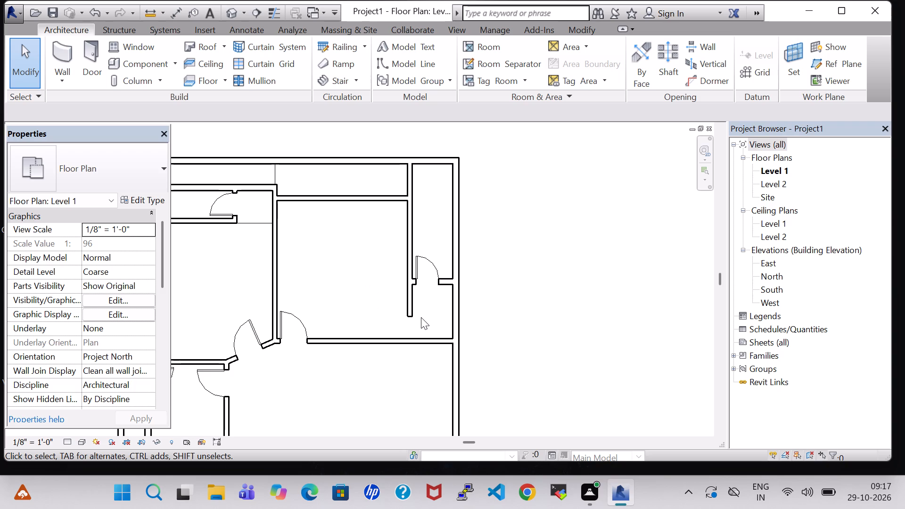
pyautogui.click(64, 53)
pyautogui.press('Escape')
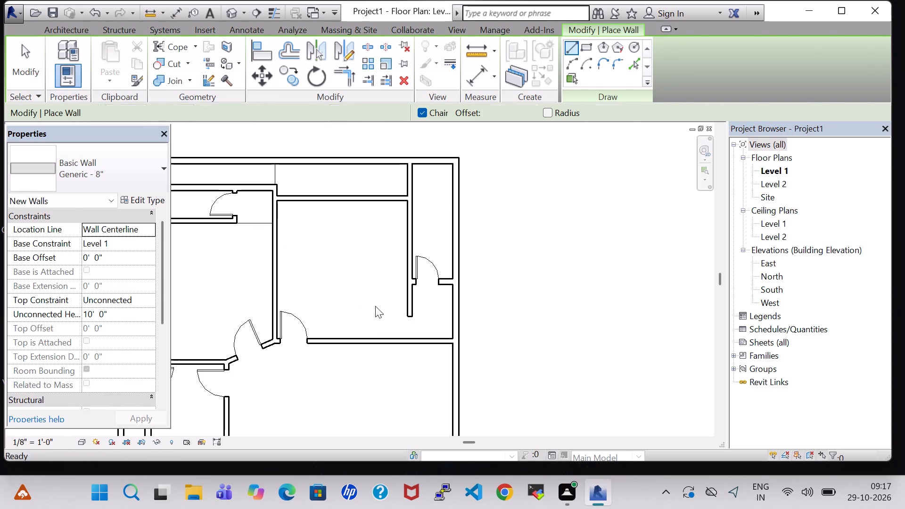
pyautogui.click(409, 313)
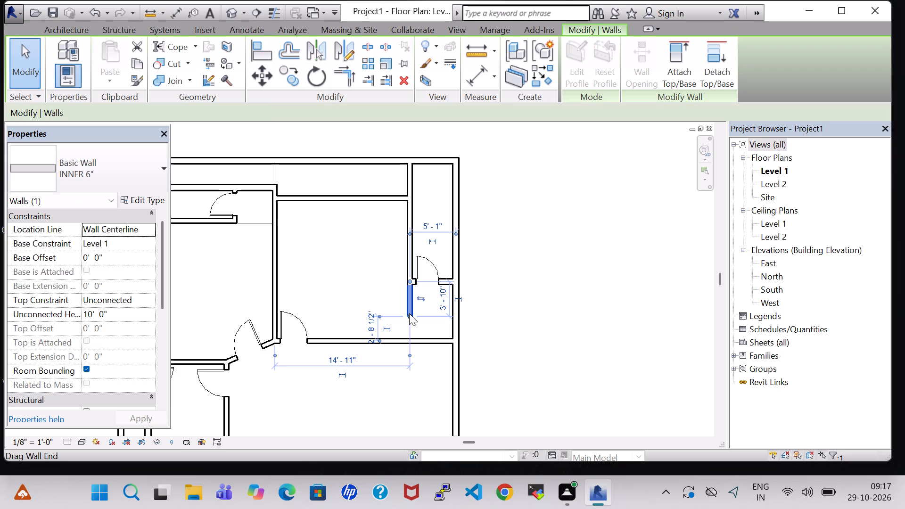
pyautogui.press('Down')
pyautogui.press('Down')
pyautogui.press('Down')
pyautogui.press('Down')
pyautogui.press('Down')
pyautogui.press('Down')
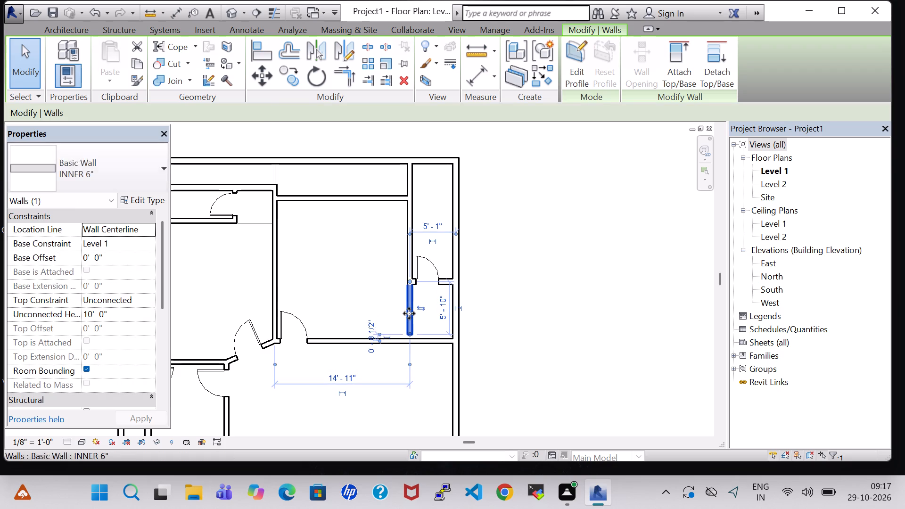
pyautogui.press('Down')
pyautogui.press('Down')
pyautogui.click(469, 317)
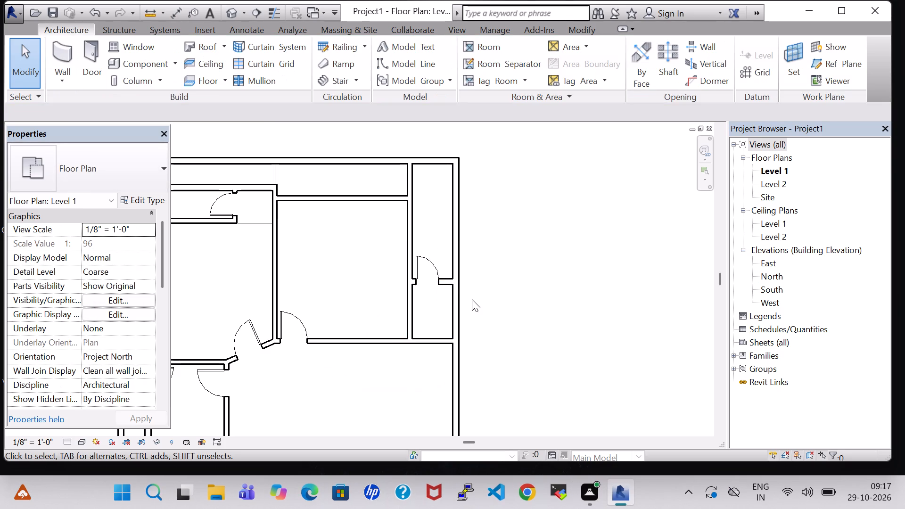
# Split the extended short wall at two points about 3'-3 1/2" apart and delete the middle segment to leave an opening.
pyautogui.click(589, 34)
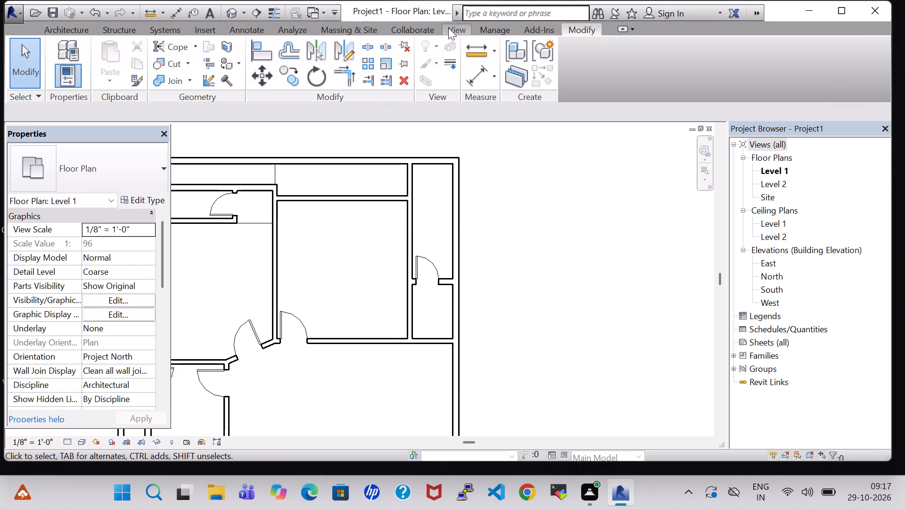
pyautogui.click(370, 43)
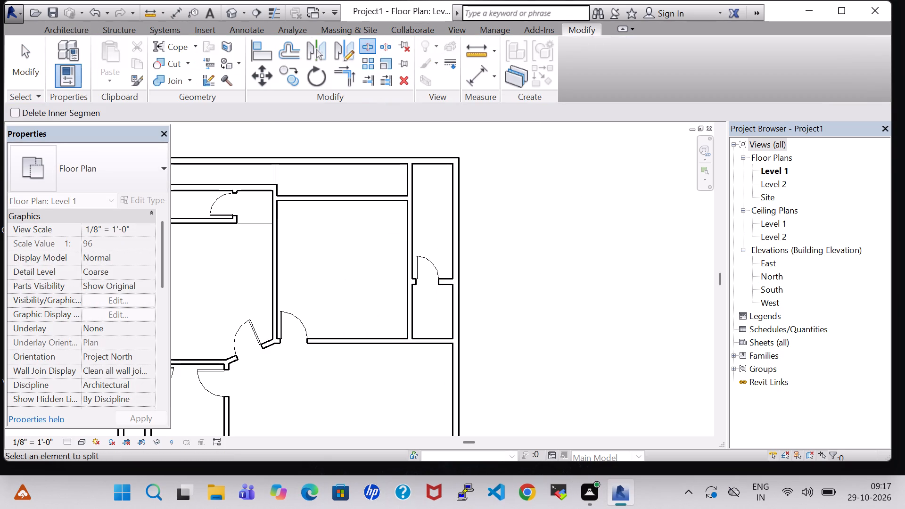
pyautogui.click(414, 293)
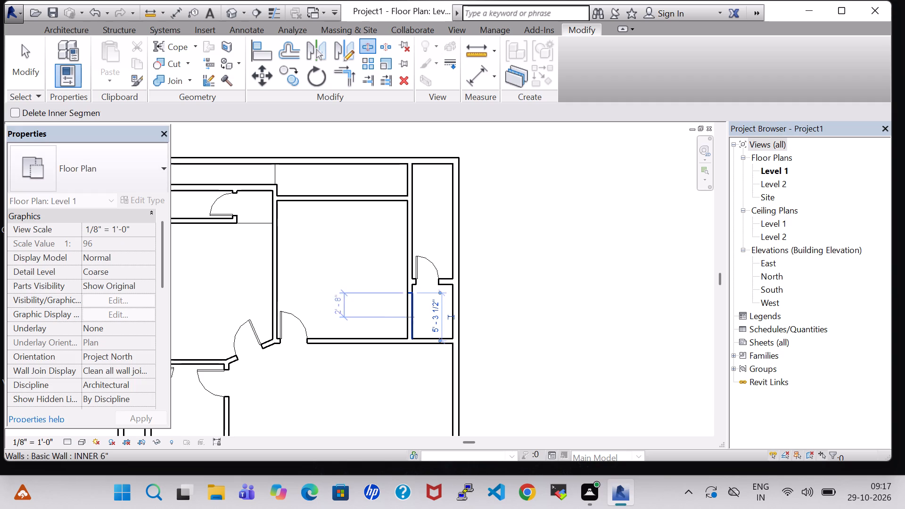
pyautogui.click(417, 323)
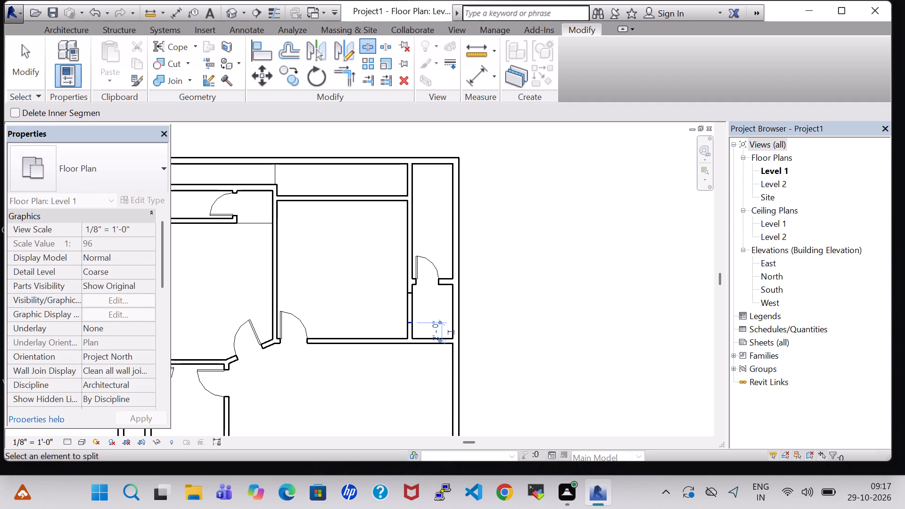
pyautogui.press('Escape')
pyautogui.press('Escape')
pyautogui.click(413, 314)
pyautogui.press('Delete')
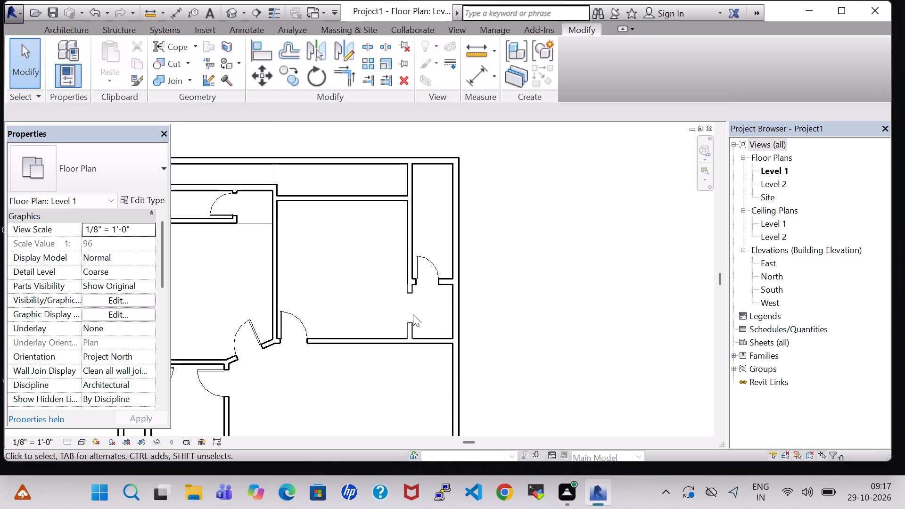
# Shorten the wall stub on the south side of the new opening slightly to widen the opening.
pyautogui.click(414, 325)
pyautogui.press('Down')
pyautogui.press('Down')
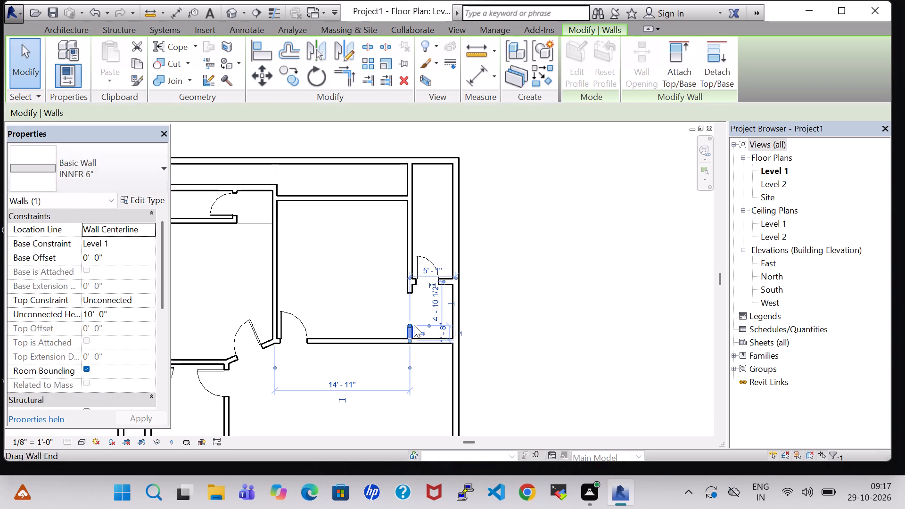
pyautogui.click(535, 314)
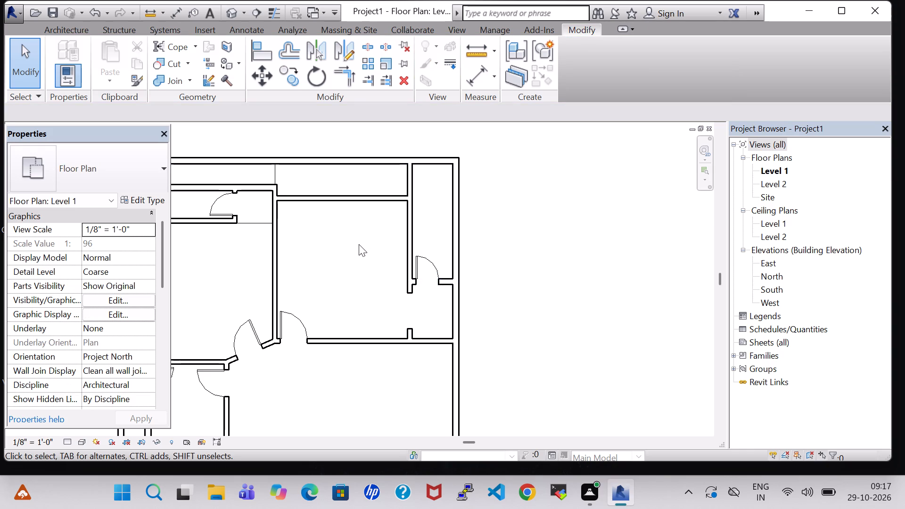
# Load the residential door family Door-Exterior-Double-Full Glass-Wood_Clad with its 60" x 80" type.
pyautogui.moveTo(359, 244); pyautogui.dragTo(456, 249, button='middle')
pyautogui.scroll(-2, 456, 249)
pyautogui.moveTo(456, 249); pyautogui.dragTo(439, 236, button='middle')
pyautogui.moveTo(434, 227); pyautogui.dragTo(426, 197, button='middle')
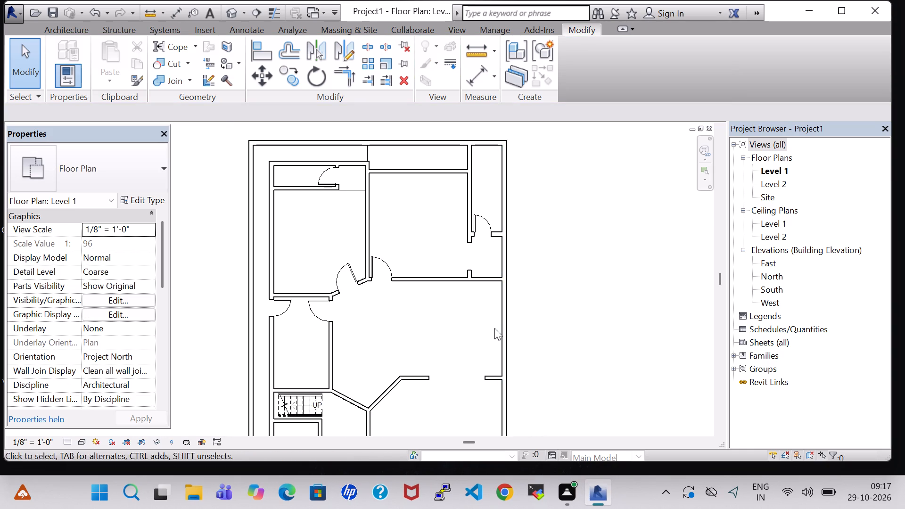
pyautogui.moveTo(481, 330); pyautogui.dragTo(441, 199, button='middle')
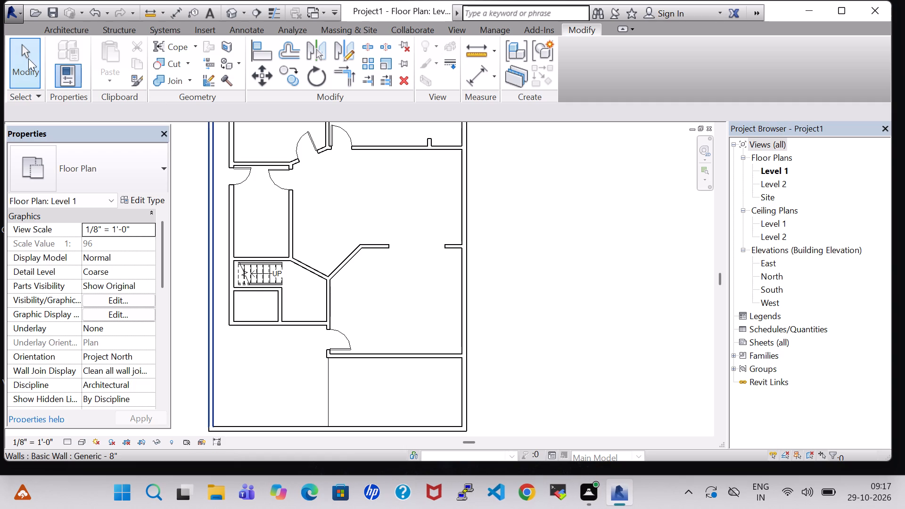
pyautogui.click(70, 30)
pyautogui.click(102, 62)
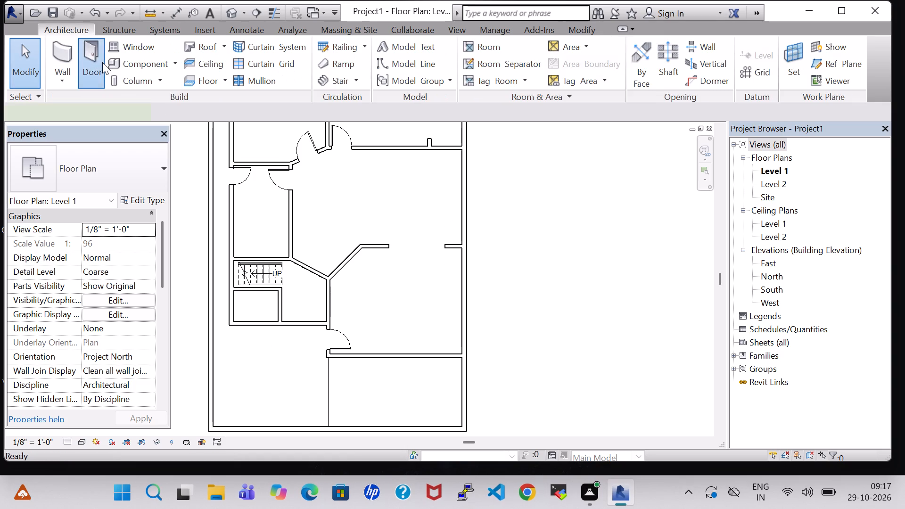
pyautogui.click(582, 71)
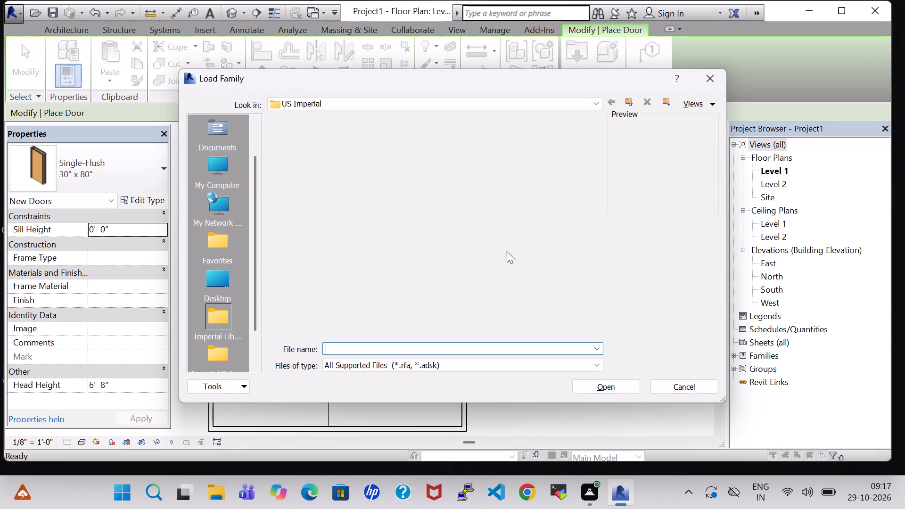
pyautogui.doubleClick(514, 247)
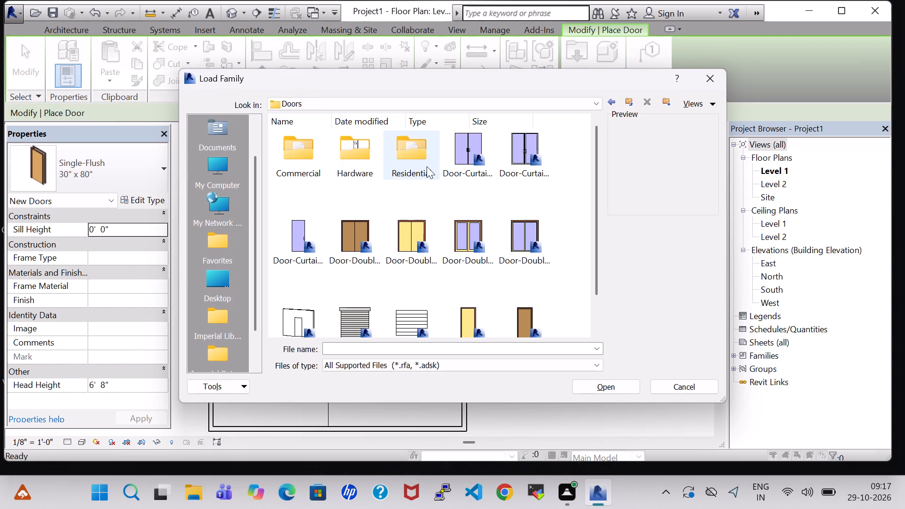
pyautogui.doubleClick(423, 166)
pyautogui.click(310, 148)
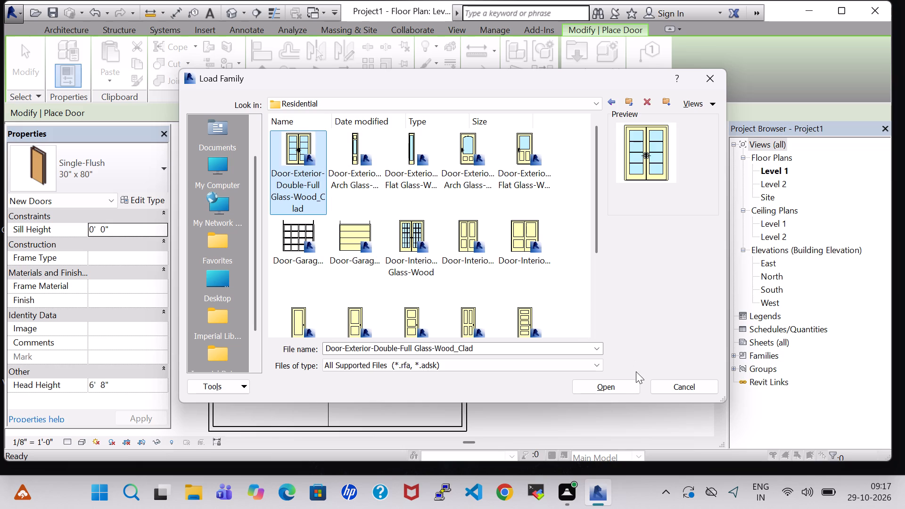
pyautogui.click(625, 385)
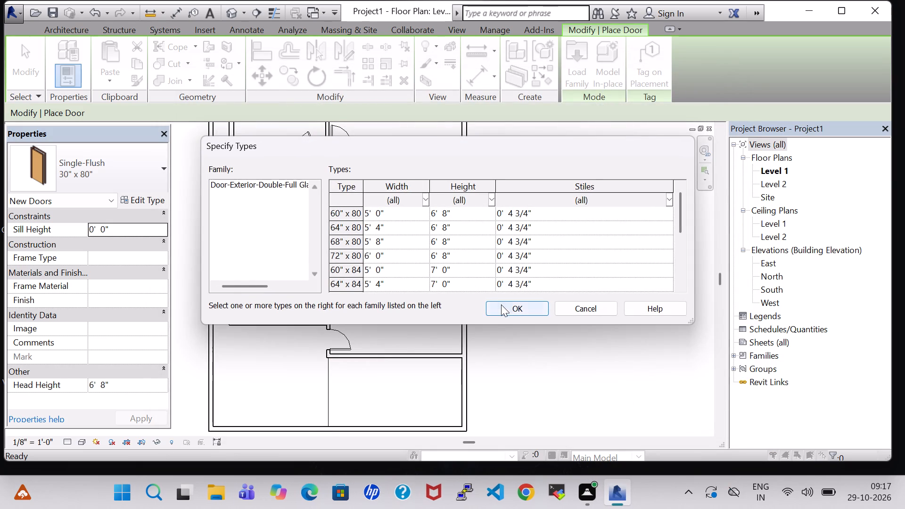
pyautogui.click(501, 305)
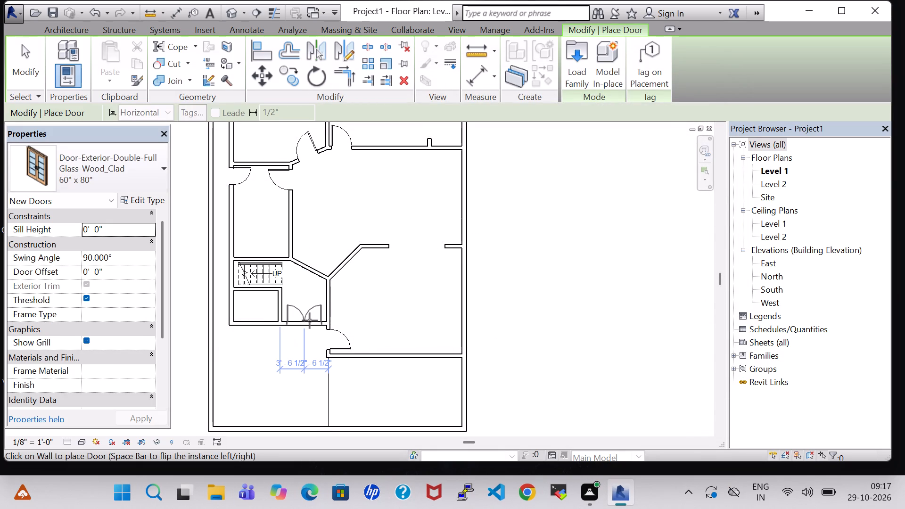
# Place the 60" x 80" double glass door centred in the stair lobby's south wall, 3'-6 1/2" from each side, swinging north.
pyautogui.scroll(3, 310, 320)
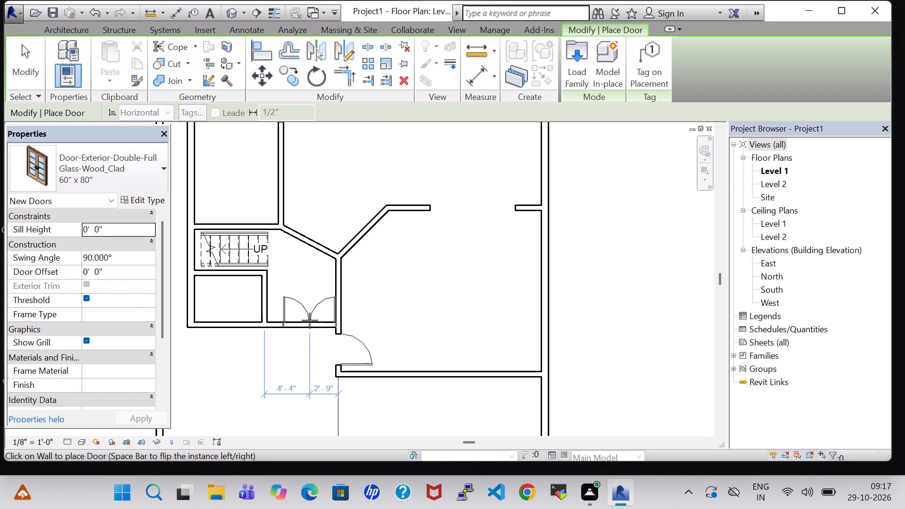
pyautogui.click(304, 320)
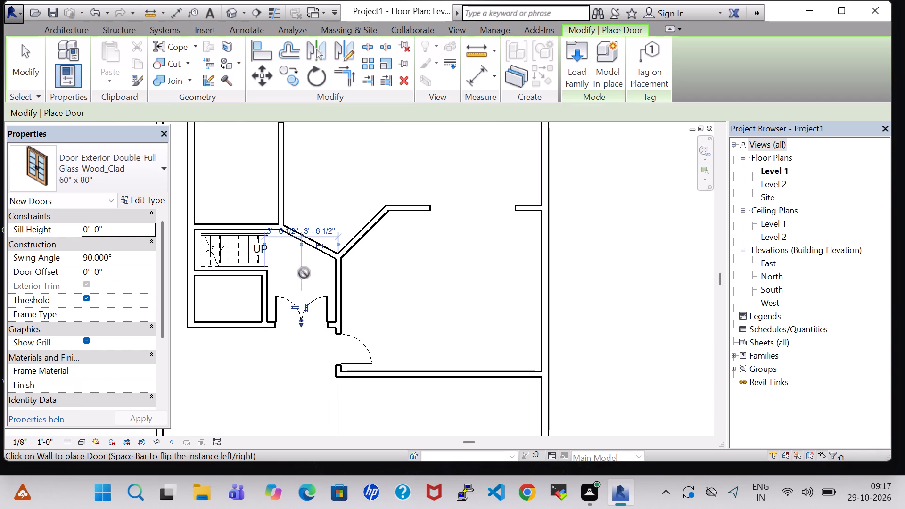
pyautogui.press('Escape')
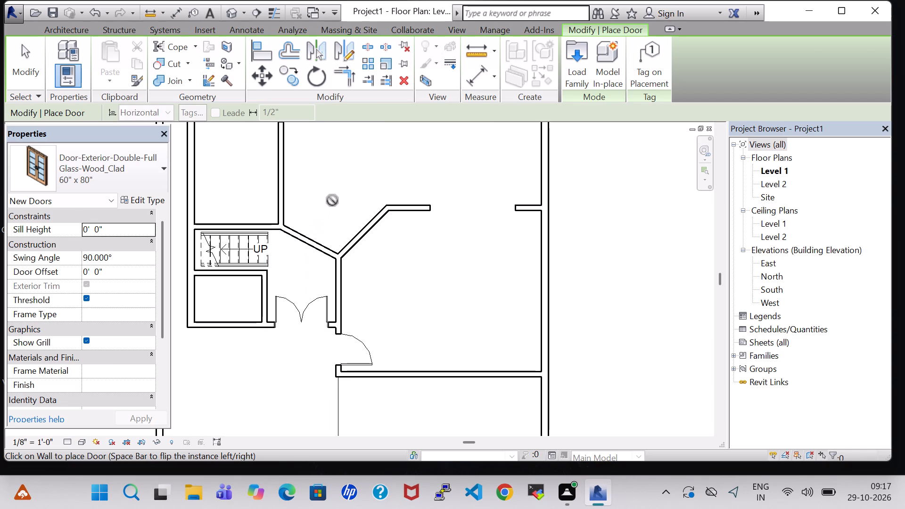
pyautogui.press('Escape')
# Place another 60" x 80" double glass door in the diagonal wall northeast of the stair, swinging northeast into the hall.
pyautogui.click(99, 51)
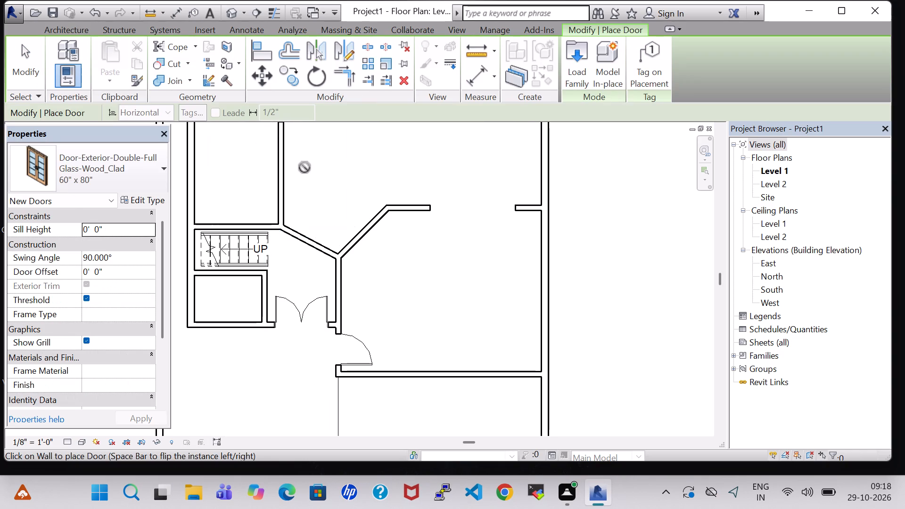
pyautogui.click(311, 238)
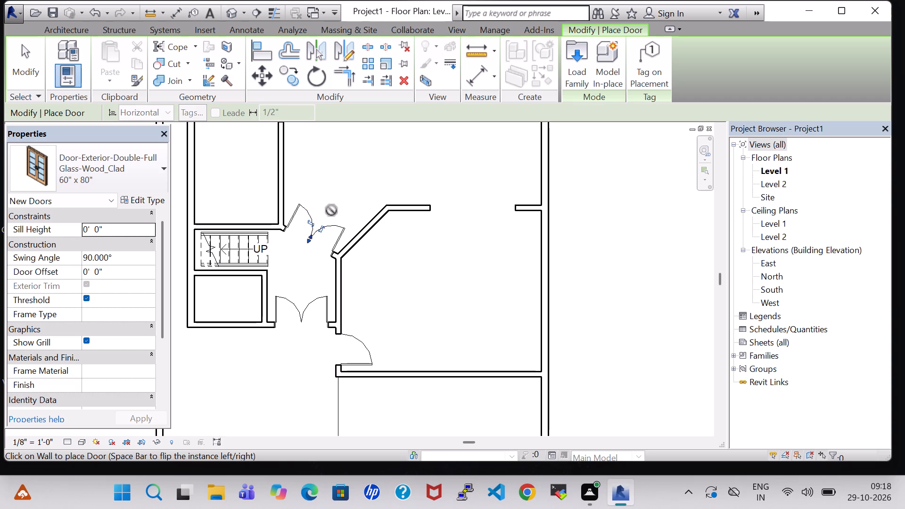
pyautogui.press('Escape')
pyautogui.press('Escape')
# Place a Single-Flush 30" x 80" door in the east wall of the small room south of the stair, hinged north and swinging west.
pyautogui.scroll(-2, 388, 196)
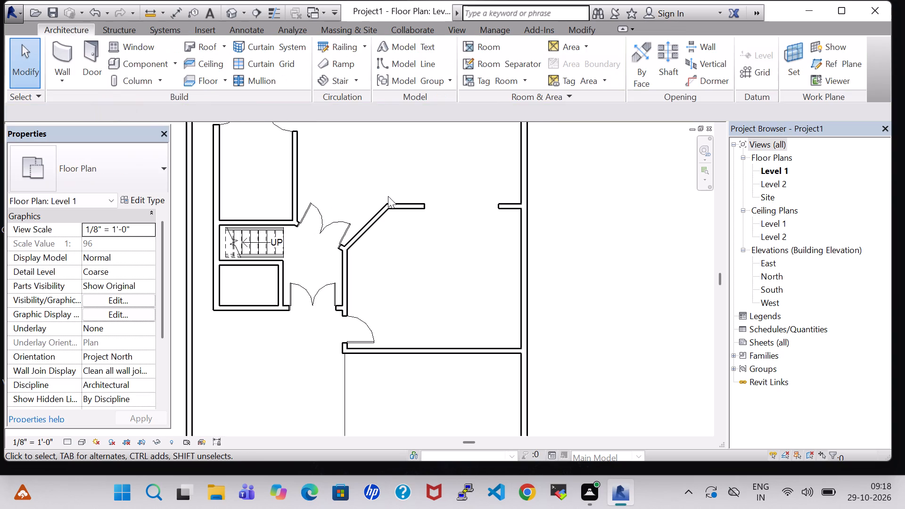
pyautogui.scroll(-1, 388, 196)
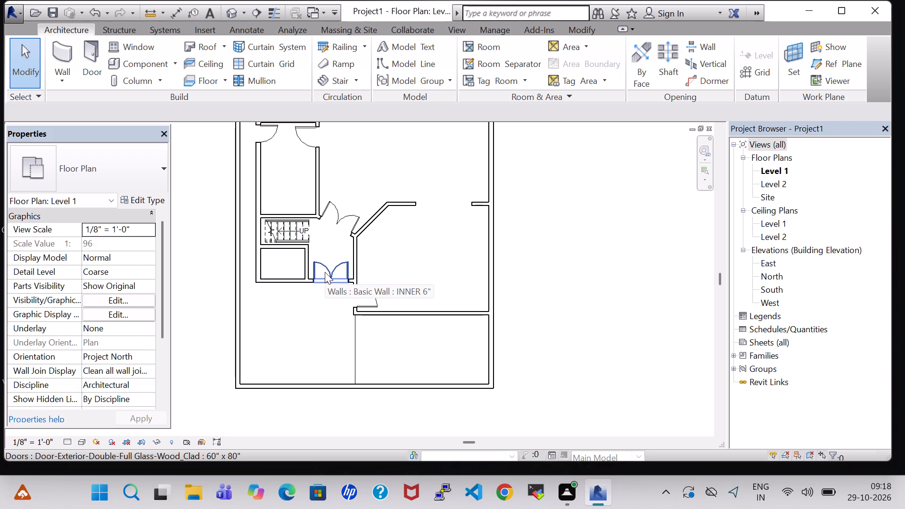
pyautogui.click(85, 41)
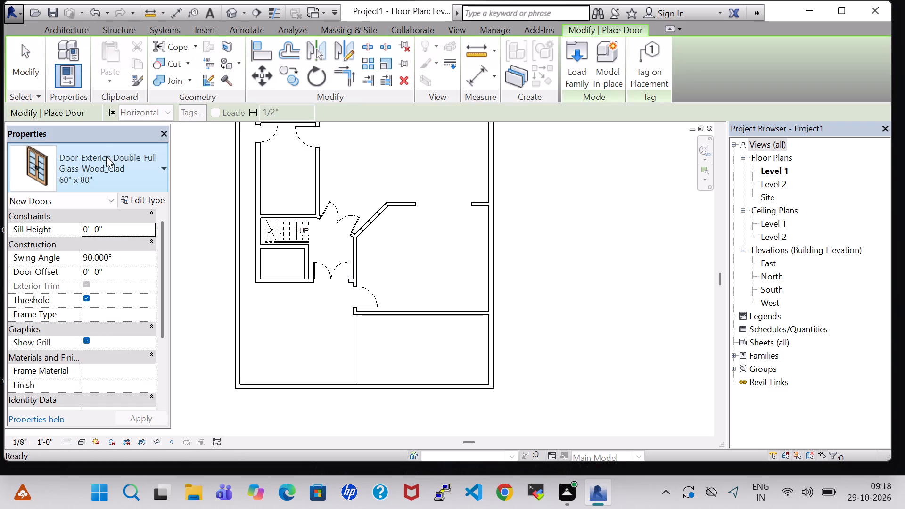
pyautogui.click(133, 170)
pyautogui.click(115, 258)
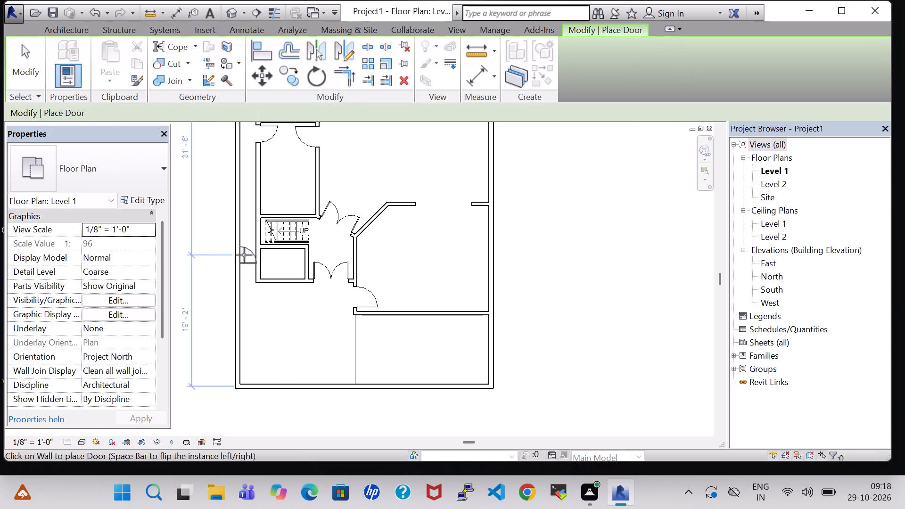
pyautogui.scroll(5, 304, 263)
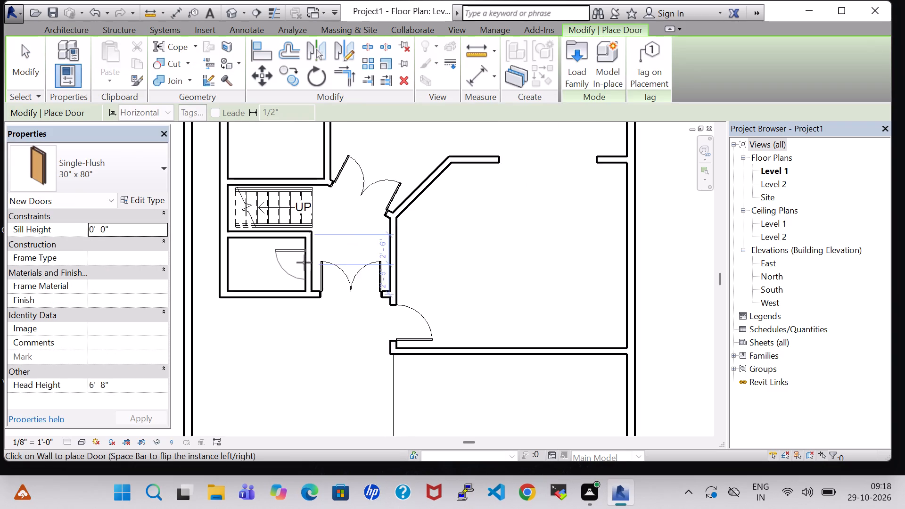
pyautogui.scroll(5, 307, 259)
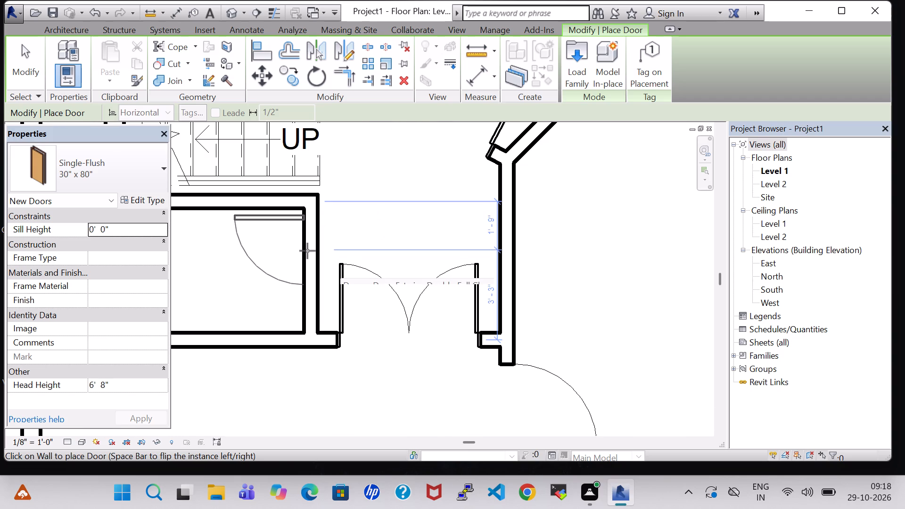
pyautogui.click(307, 251)
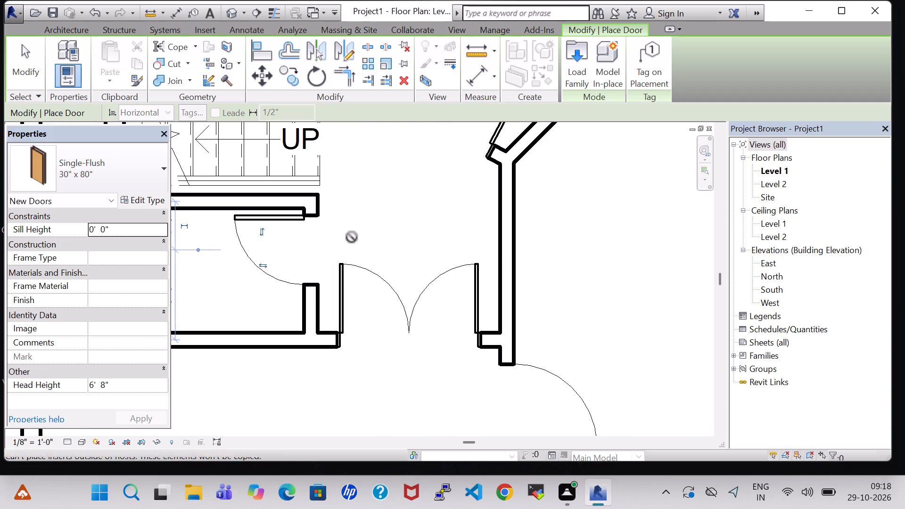
pyautogui.press('Escape')
pyautogui.press('Escape')
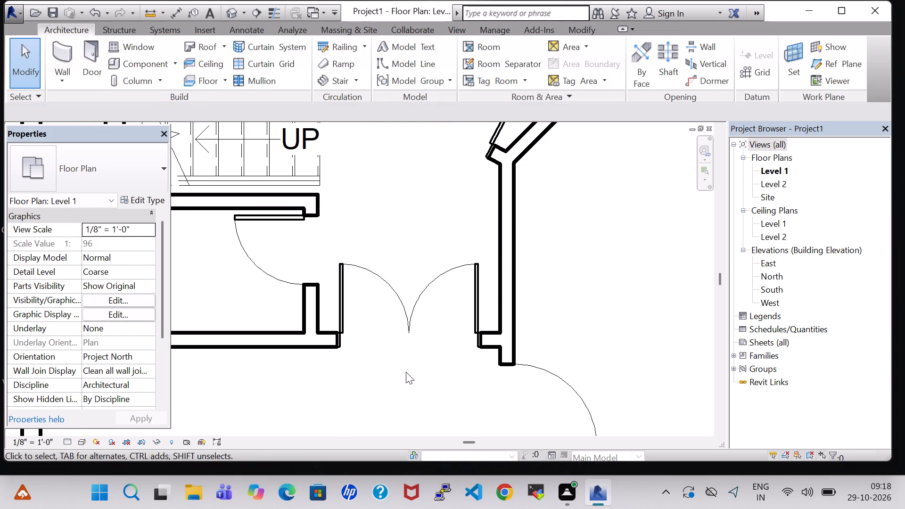
pyautogui.scroll(-5, 409, 274)
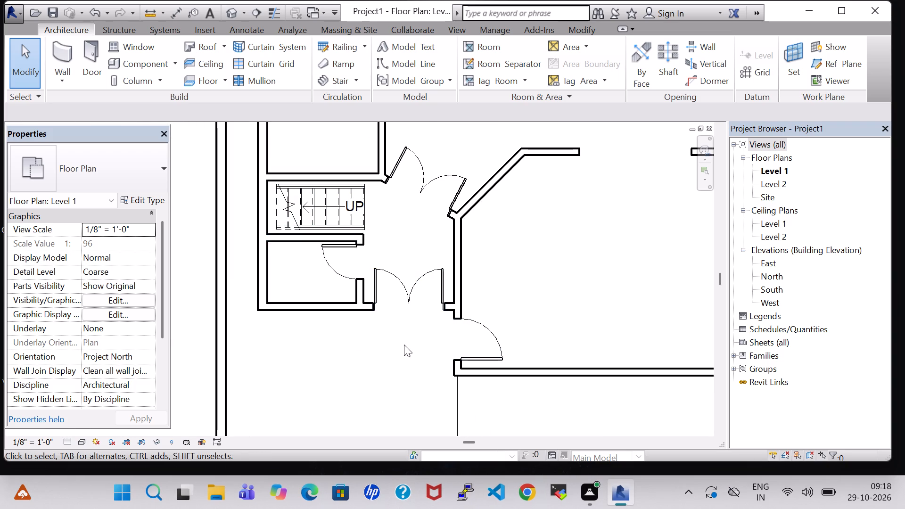
# Examine the Level 1 floor plan from the stair area to the rear rooms and front, checking the rooms, doors and exterior walls.
pyautogui.moveTo(489, 168); pyautogui.dragTo(489, 211, button='middle')
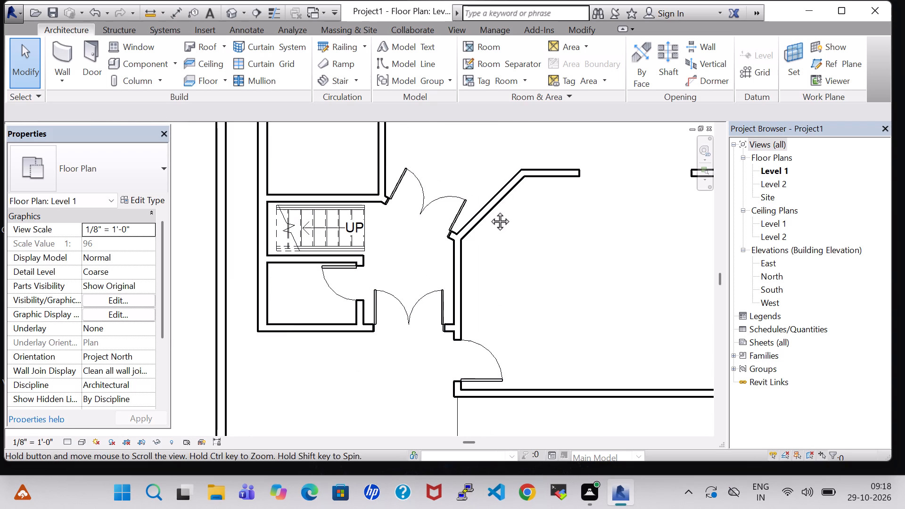
pyautogui.moveTo(489, 211); pyautogui.dragTo(494, 269, button='middle')
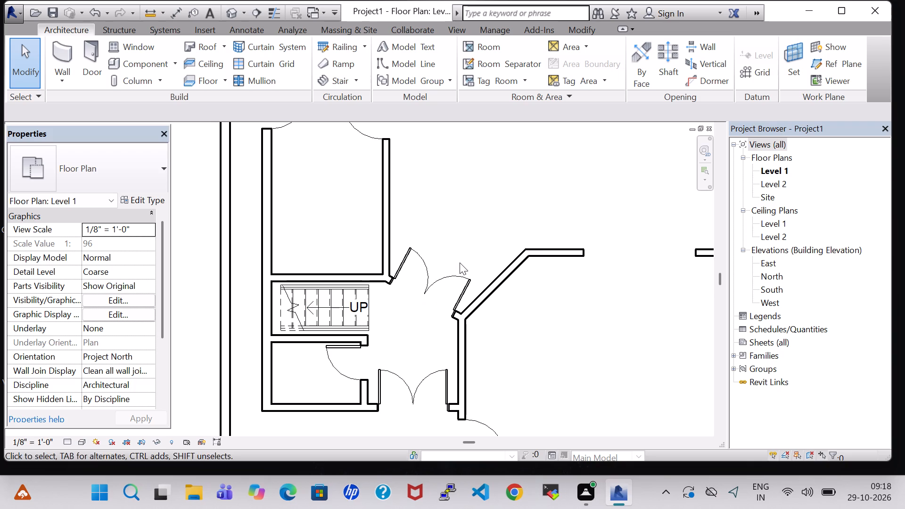
pyautogui.moveTo(460, 263); pyautogui.dragTo(463, 342, button='middle')
pyautogui.scroll(-1, 452, 293)
pyautogui.moveTo(457, 188); pyautogui.dragTo(481, 384, button='middle')
pyautogui.middleClick(472, 406)
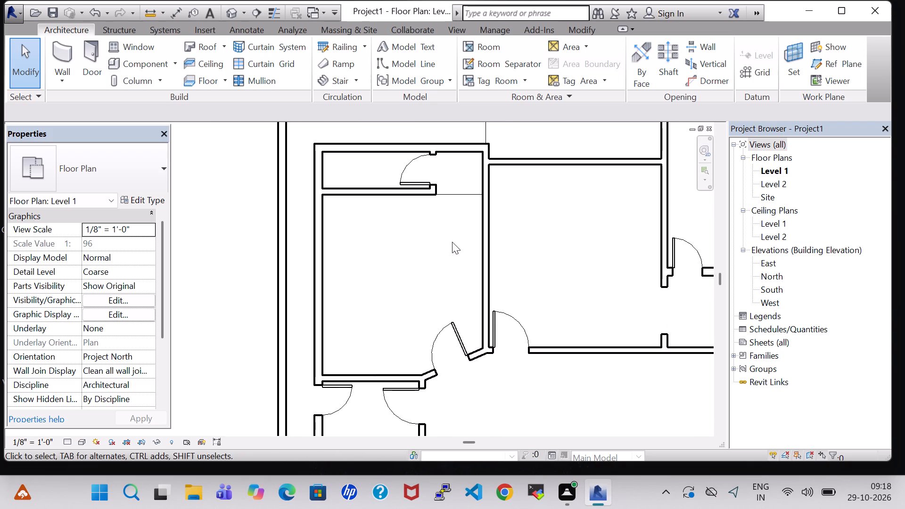
pyautogui.scroll(-4, 403, 297)
pyautogui.moveTo(482, 358); pyautogui.dragTo(449, 311, button='middle')
pyautogui.moveTo(444, 300); pyautogui.dragTo(439, 290, button='middle')
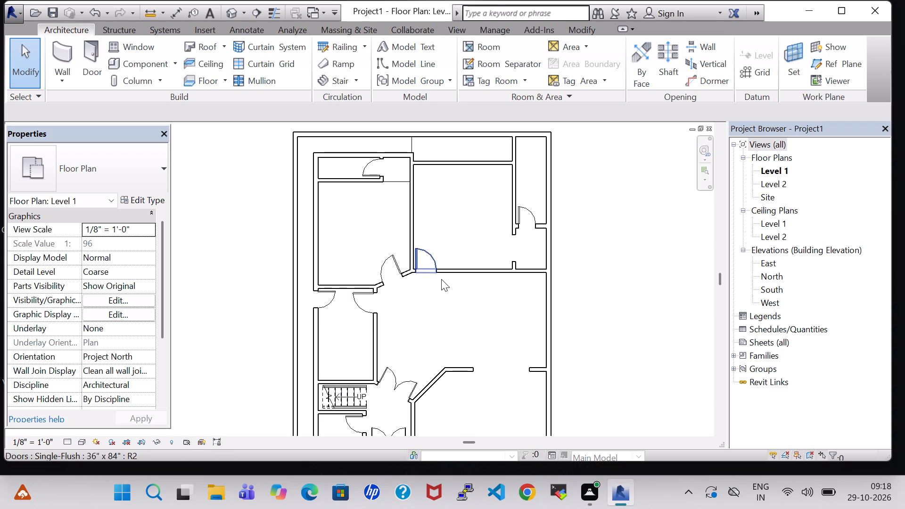
pyautogui.moveTo(518, 350); pyautogui.dragTo(493, 241, button='middle')
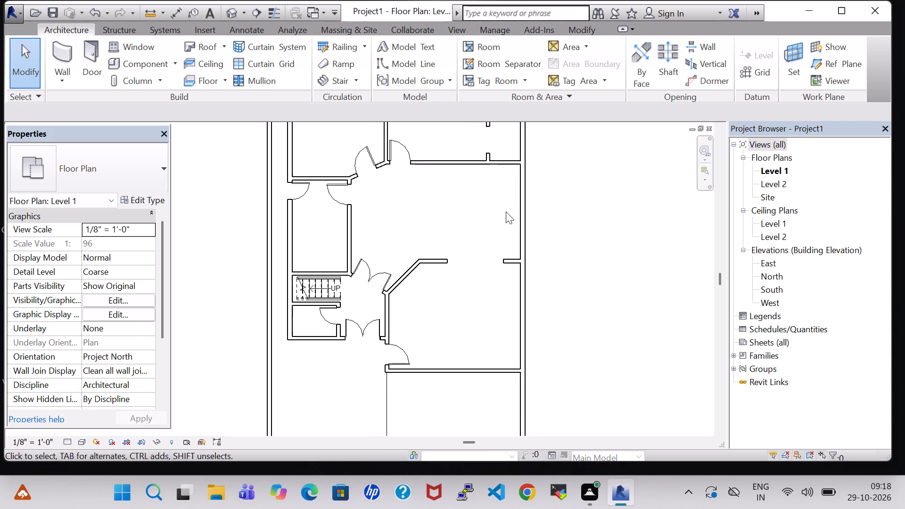
pyautogui.middleClick(507, 209)
pyautogui.moveTo(492, 346); pyautogui.dragTo(491, 283, button='middle')
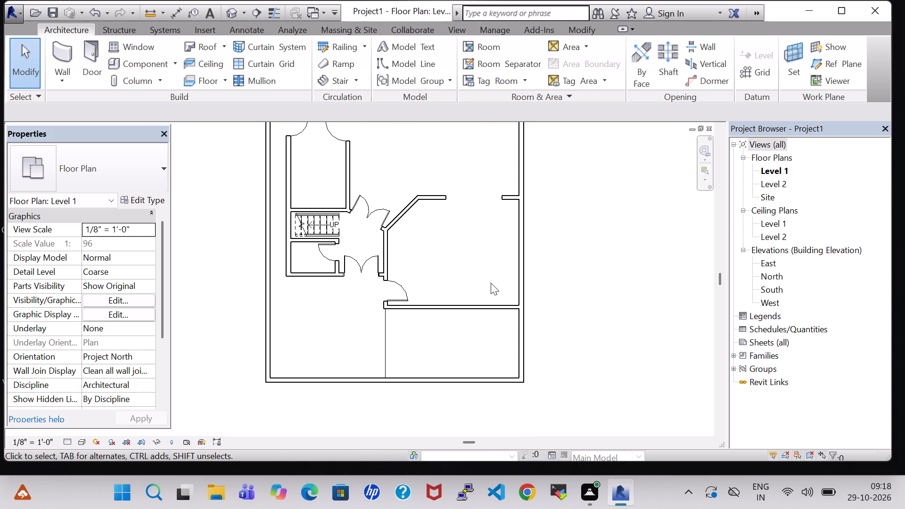
pyautogui.scroll(-2, 491, 283)
pyautogui.moveTo(562, 220); pyautogui.dragTo(610, 319, button='middle')
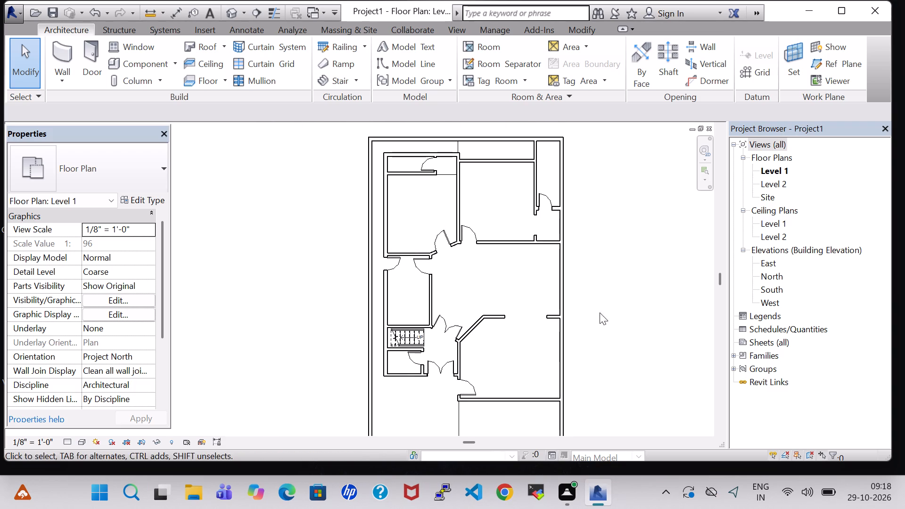
pyautogui.scroll(-2, 357, 214)
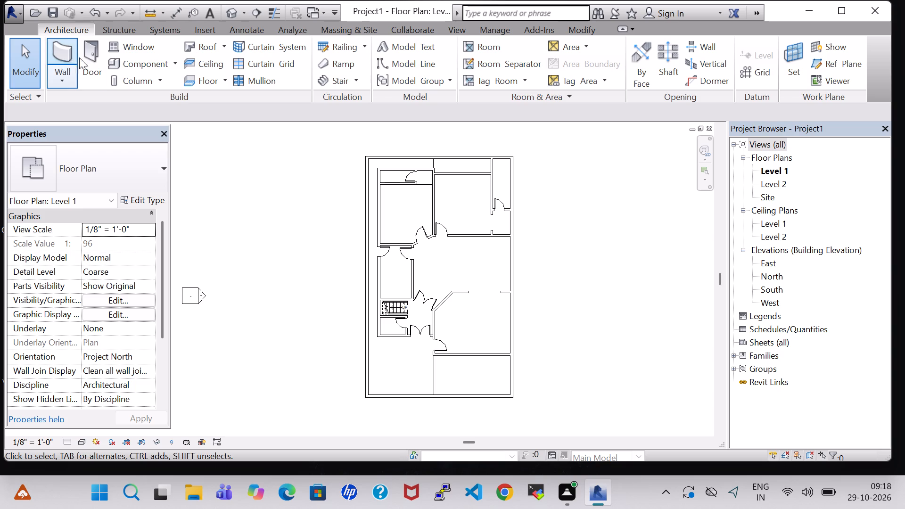
# Load the Casement Dbl with Trim window family from the US Imperial library's Windows folder for placement.
pyautogui.click(129, 44)
pyautogui.click(581, 73)
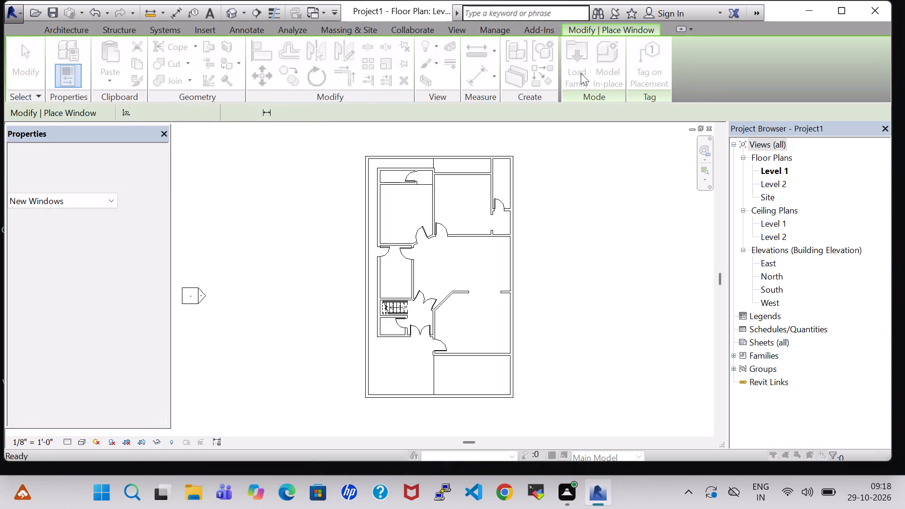
pyautogui.doubleClick(530, 313)
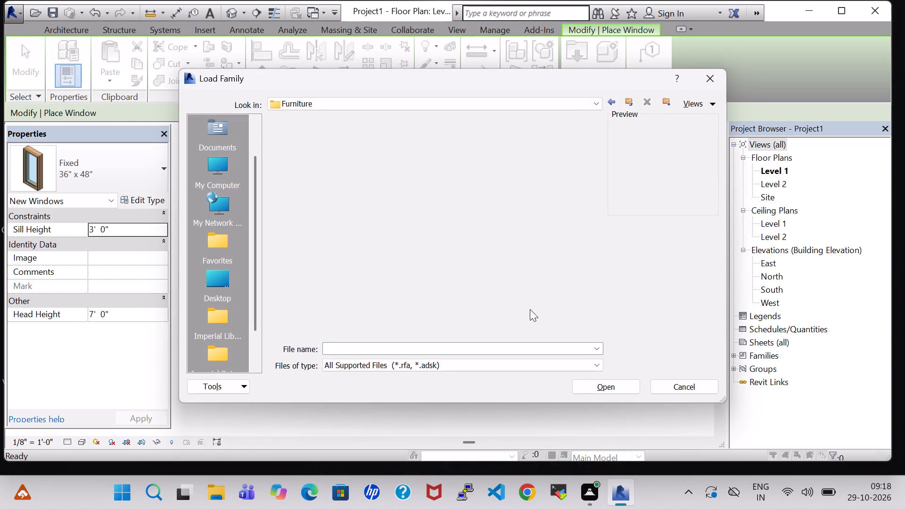
pyautogui.click(612, 104)
pyautogui.click(472, 230)
pyautogui.press('w')
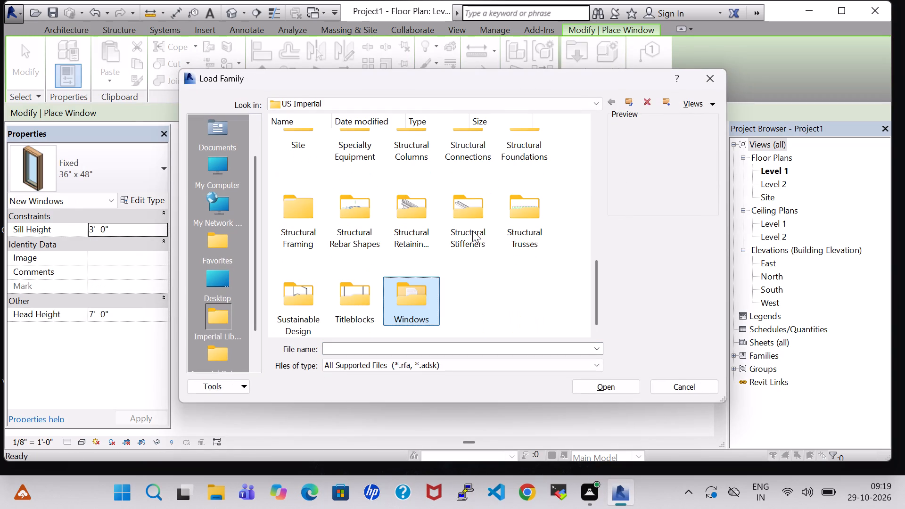
pyautogui.doubleClick(429, 305)
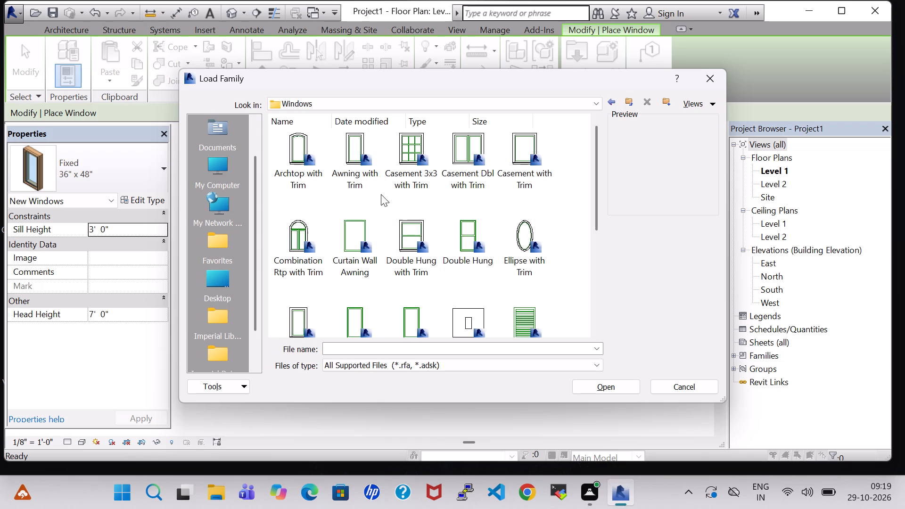
pyautogui.click(396, 164)
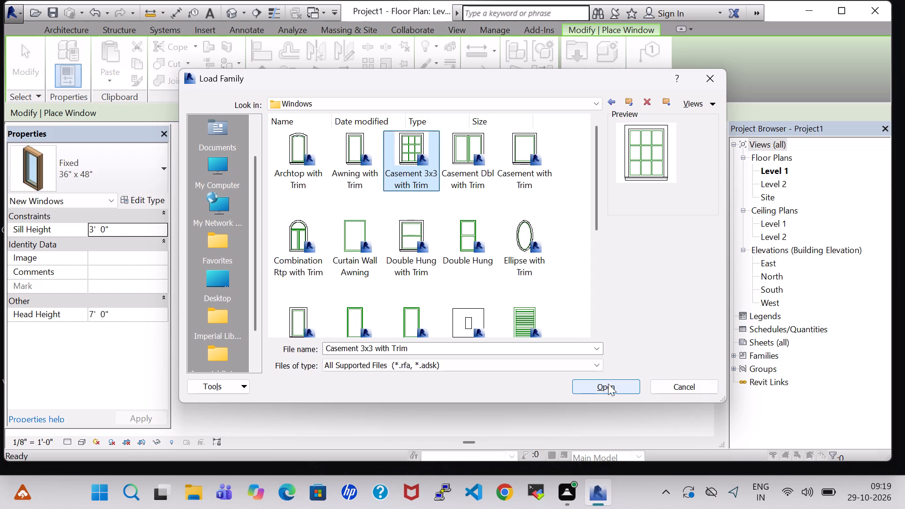
pyautogui.click(462, 136)
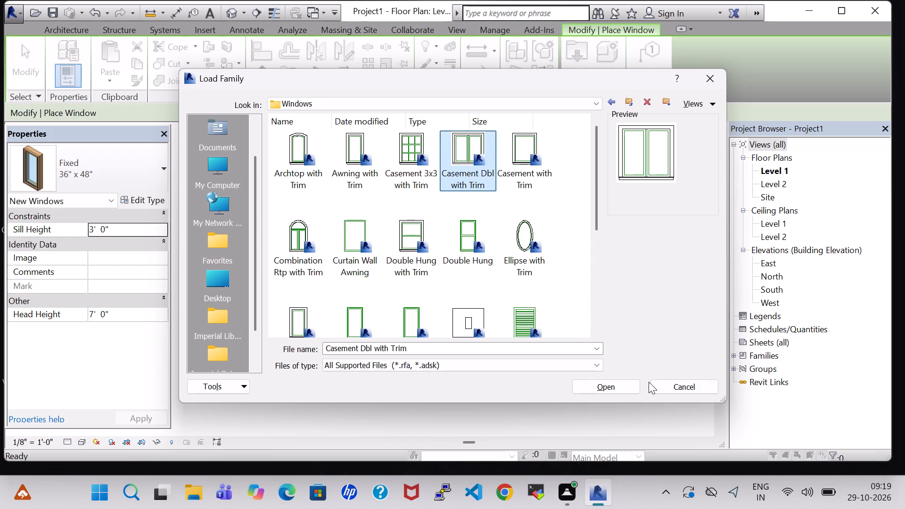
pyautogui.click(611, 386)
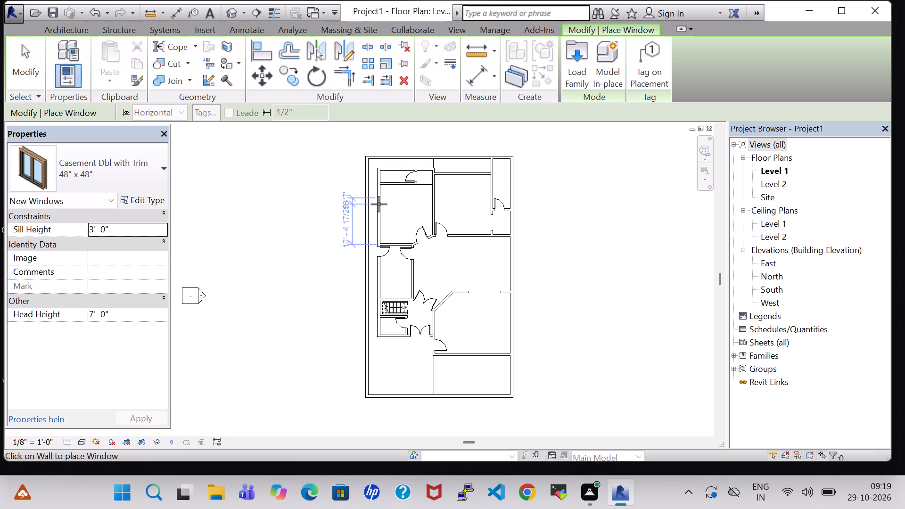
# Place 48" x 48" double casement windows in the west walls of the northwest bedroom and the room north of the stair, about 8'-1" and 3'-11" from their south walls.
pyautogui.scroll(7, 378, 213)
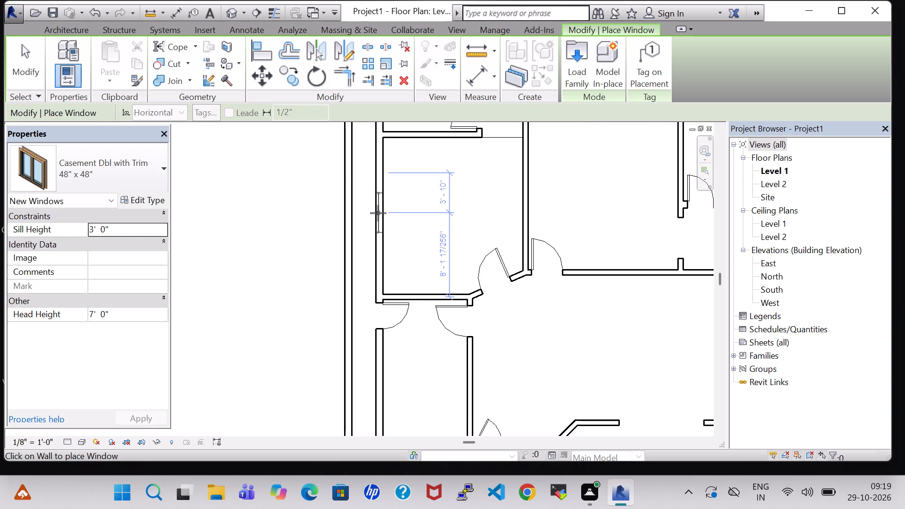
pyautogui.click(378, 213)
pyautogui.moveTo(405, 254); pyautogui.dragTo(439, 205, button='middle')
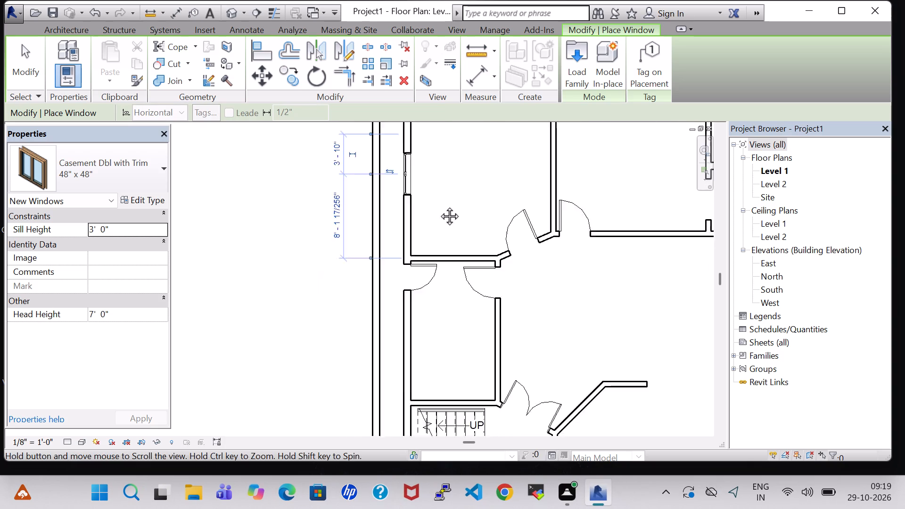
pyautogui.moveTo(439, 205); pyautogui.dragTo(481, 123, button='middle')
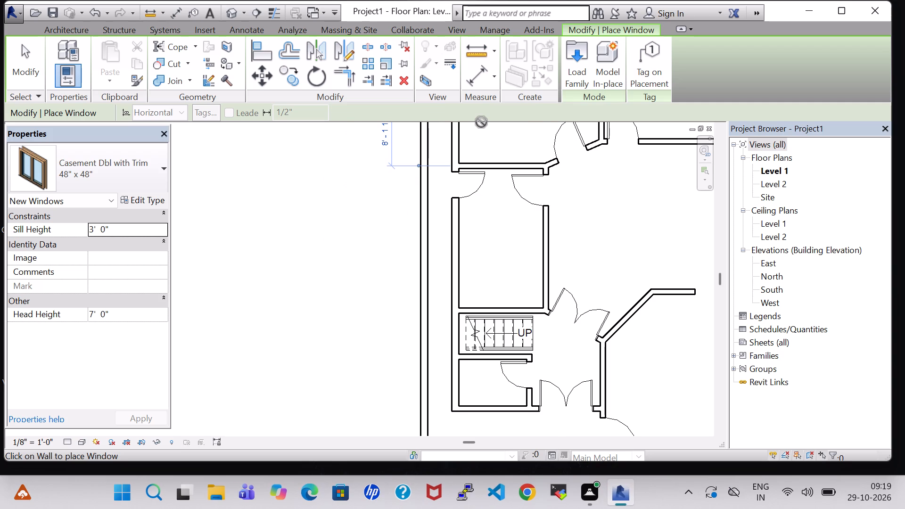
pyautogui.click(452, 270)
# Place a 48" x 48" double casement window near the middle of the large southeast room's south wall.
pyautogui.scroll(-1, 468, 259)
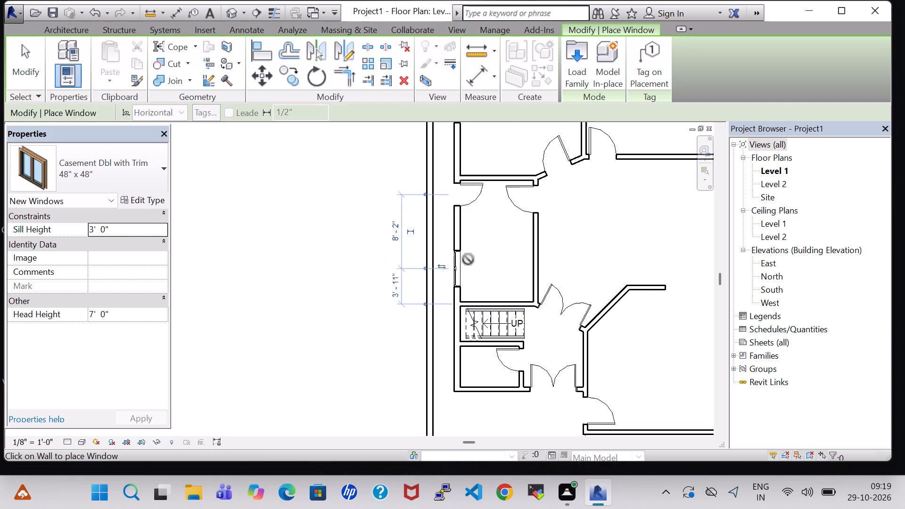
pyautogui.scroll(-2, 468, 259)
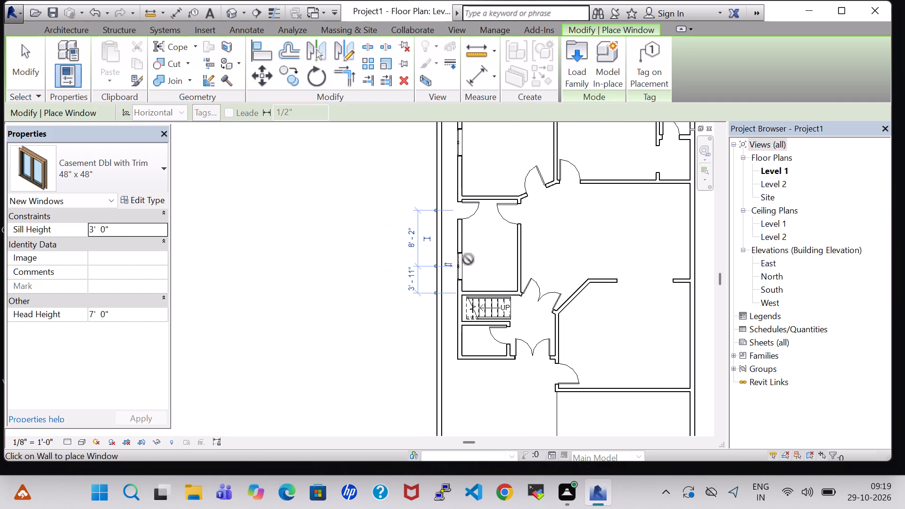
pyautogui.click(633, 397)
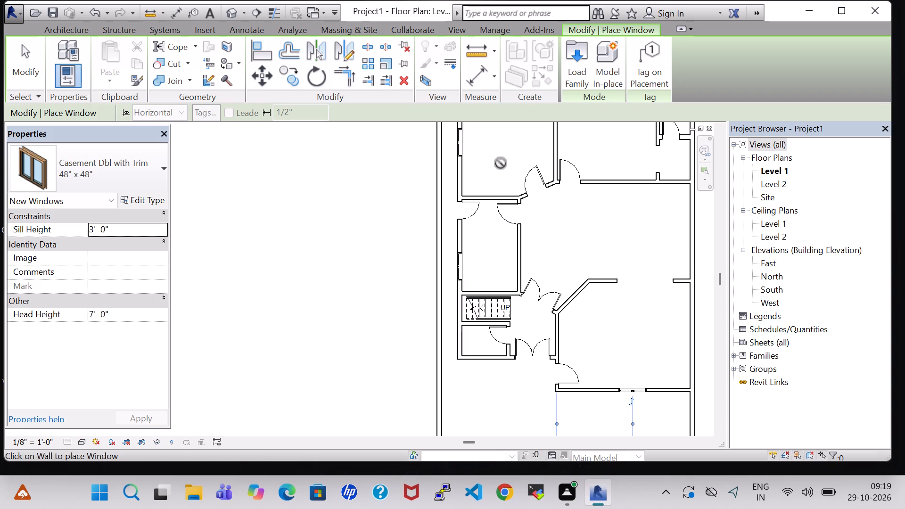
# Place a 48" x 48" double casement window centred in the northeast bedroom's north wall, 7'-5 1/2" from each side, and finish window placement.
pyautogui.moveTo(520, 168); pyautogui.dragTo(501, 267, button='middle')
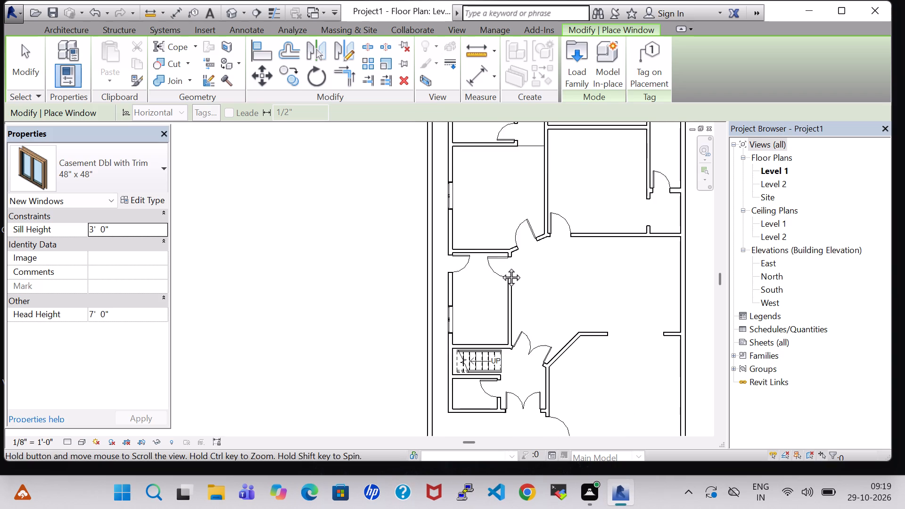
pyautogui.moveTo(501, 267); pyautogui.dragTo(494, 297, button='middle')
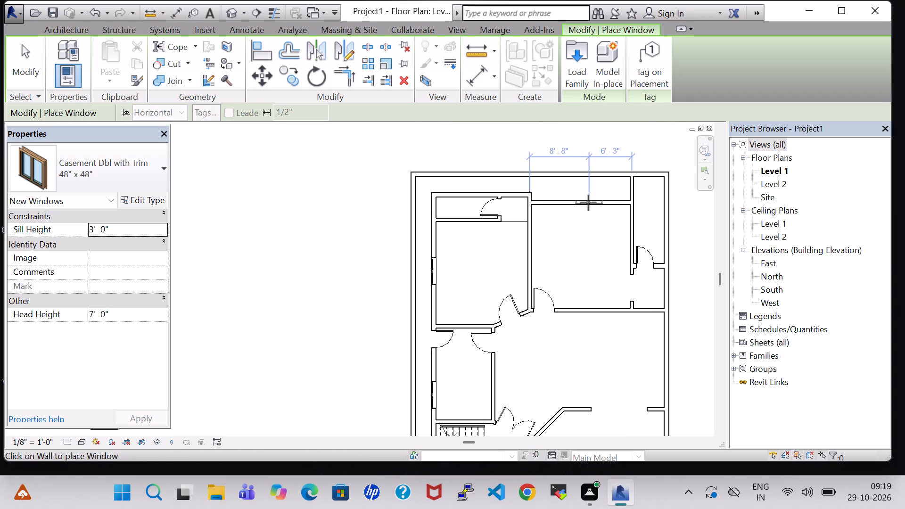
pyautogui.click(584, 202)
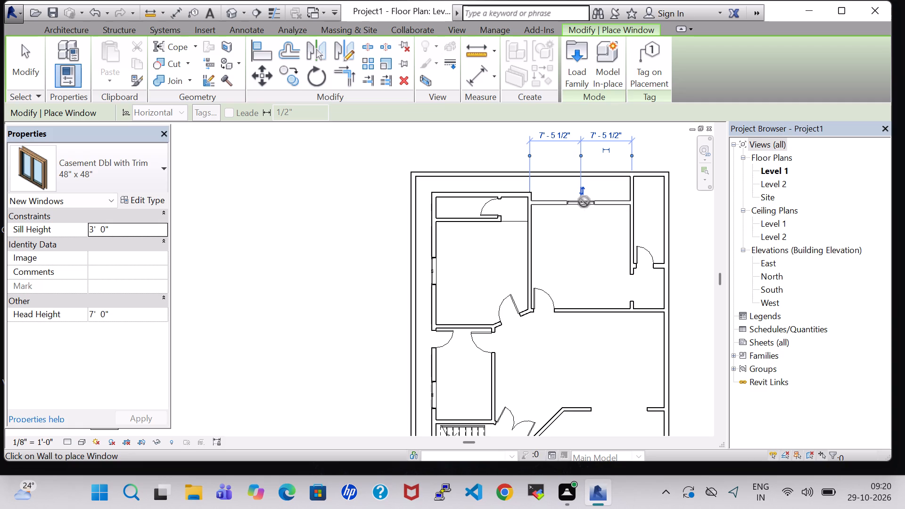
pyautogui.scroll(-3, 584, 202)
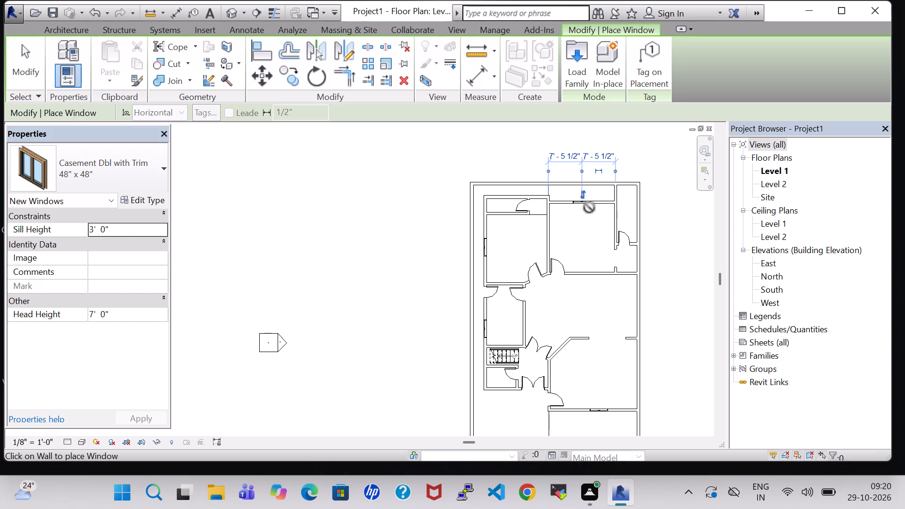
pyautogui.press('Escape')
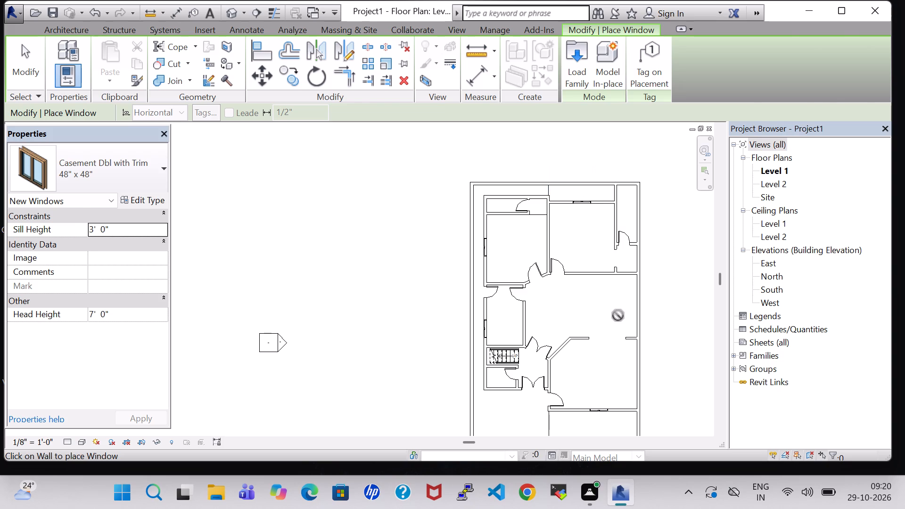
pyautogui.press('Escape')
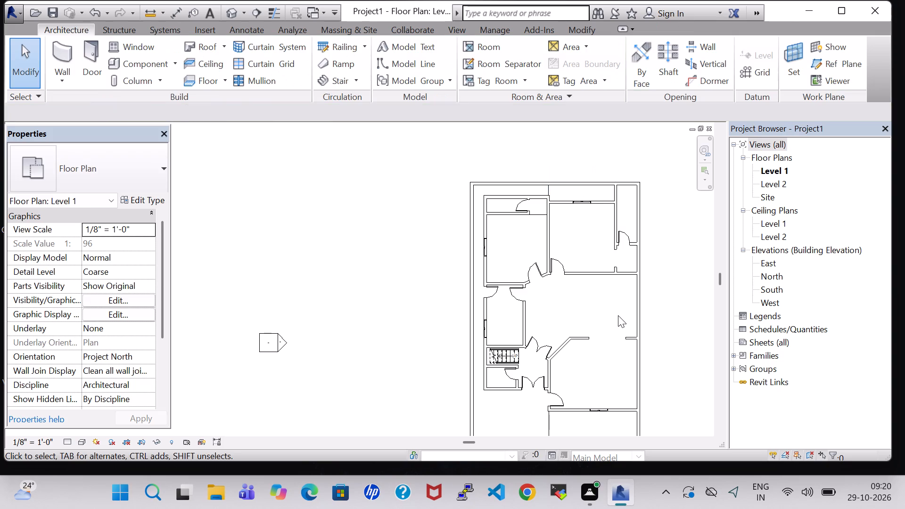
# Load the Transom with Trim window family from the US Imperial library's Windows folder.
pyautogui.scroll(-2, 618, 315)
pyautogui.moveTo(618, 315); pyautogui.dragTo(570, 210, button='middle')
pyautogui.scroll(5, 567, 208)
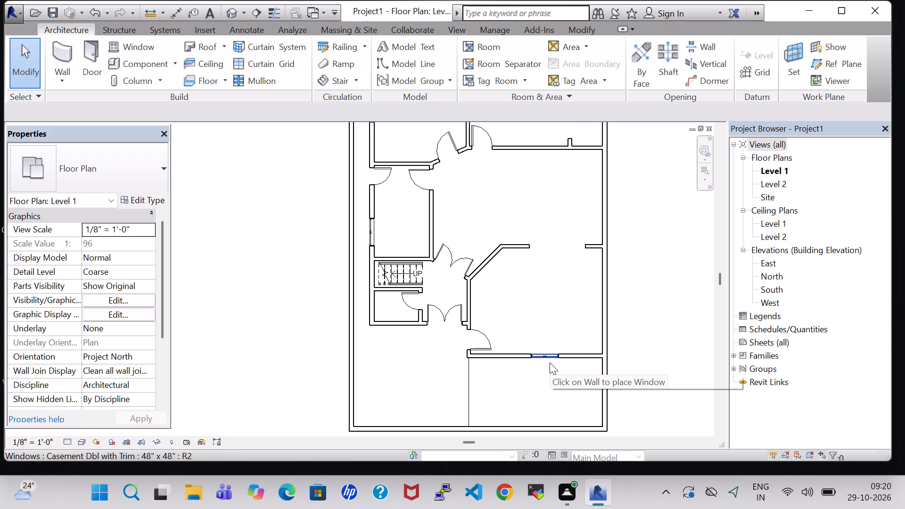
pyautogui.scroll(-2, 433, 322)
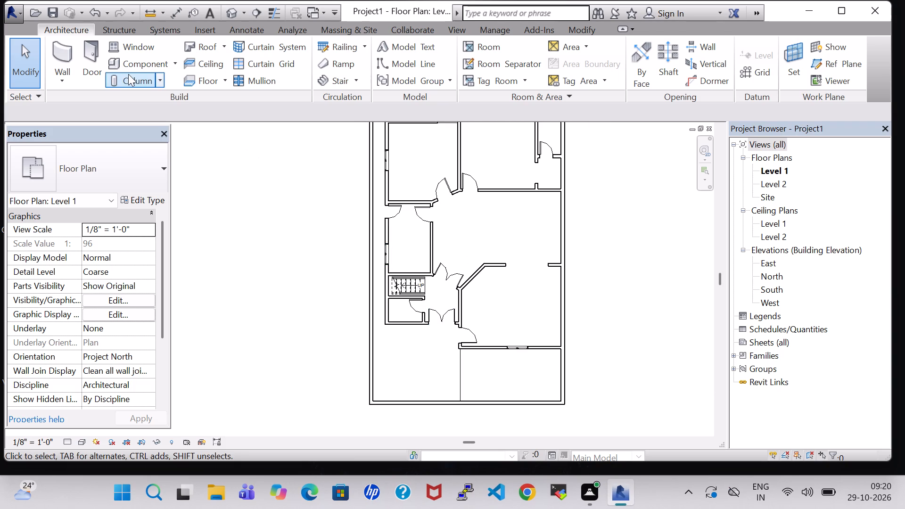
pyautogui.click(134, 53)
pyautogui.click(580, 66)
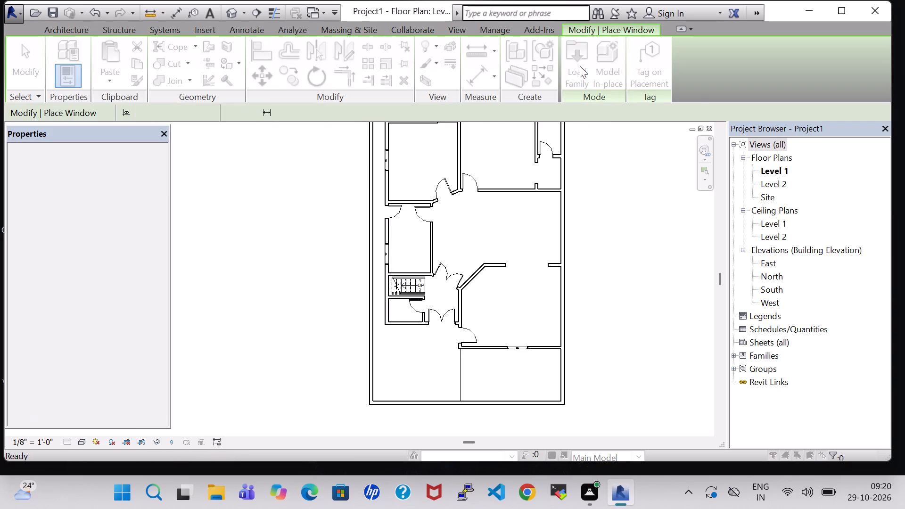
pyautogui.click(534, 312)
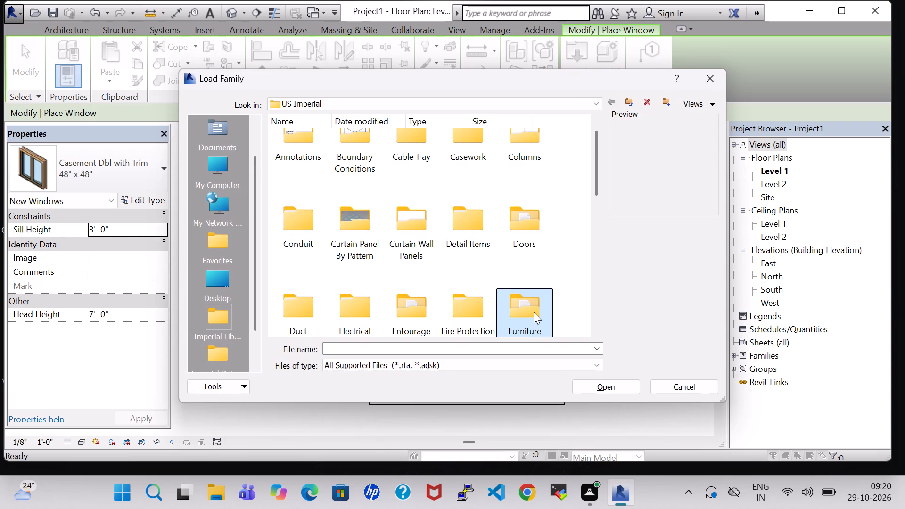
pyautogui.press('w')
pyautogui.doubleClick(395, 299)
pyautogui.scroll(-4, 488, 255)
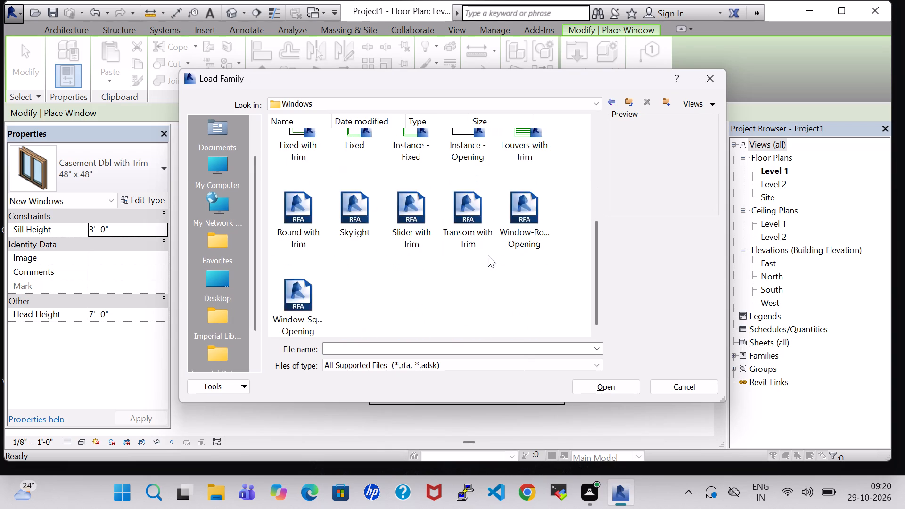
pyautogui.click(480, 228)
pyautogui.click(626, 386)
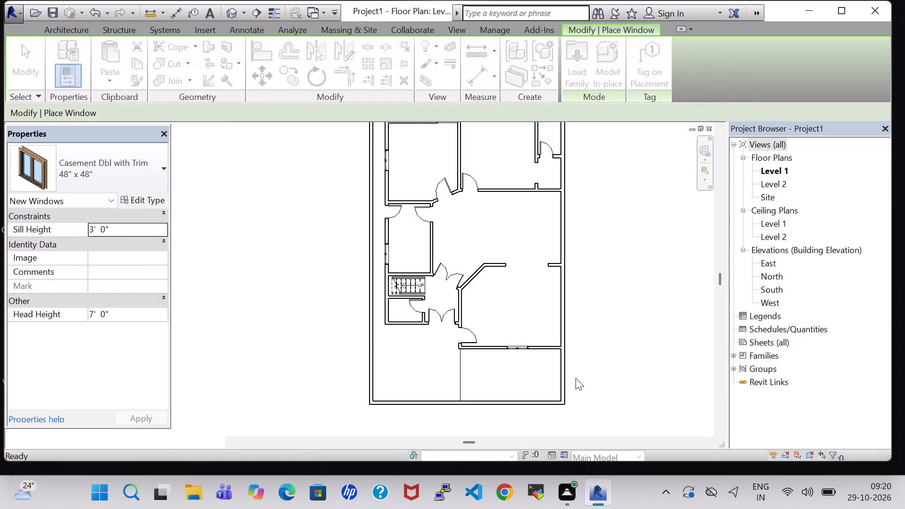
# Place a 24" x 24" Transom with Trim window centred in the west wall of the small room south of the stair, 2'-6" from each side.
pyautogui.scroll(7, 410, 325)
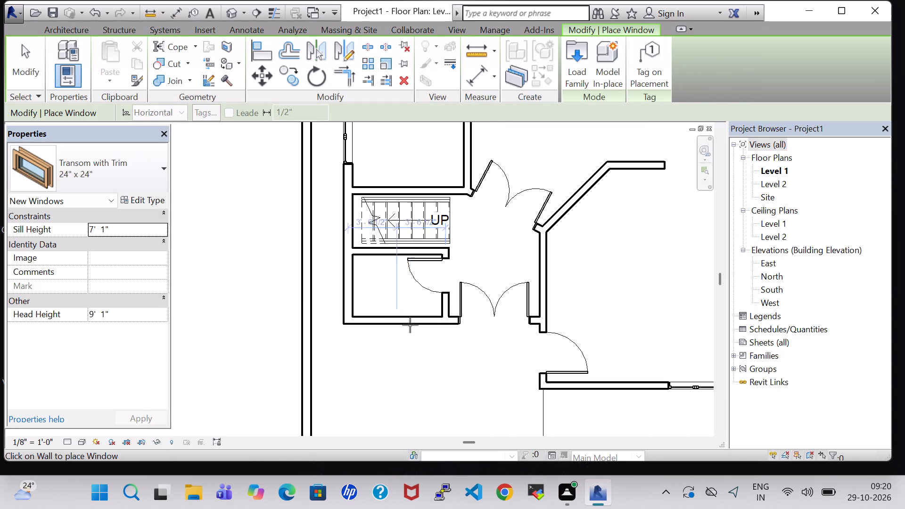
pyautogui.click(347, 284)
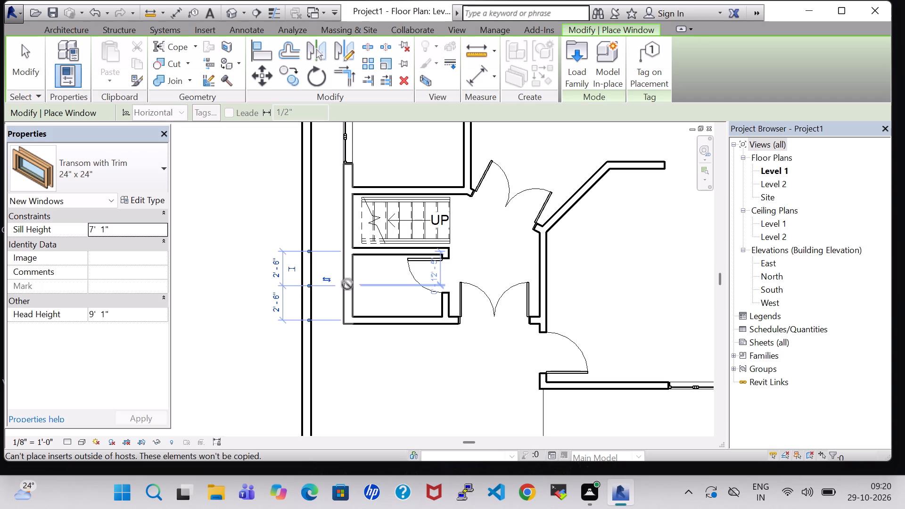
# Place a 24" x 24" Transom with Trim window centred in the northwest bathroom's west wall, 1'-10" from each side.
pyautogui.moveTo(376, 169); pyautogui.dragTo(402, 349, button='middle')
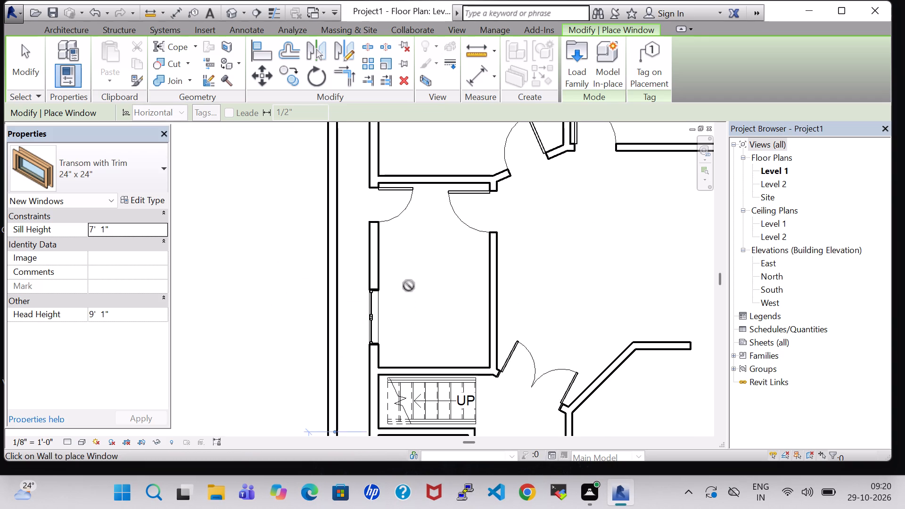
pyautogui.scroll(-2, 409, 286)
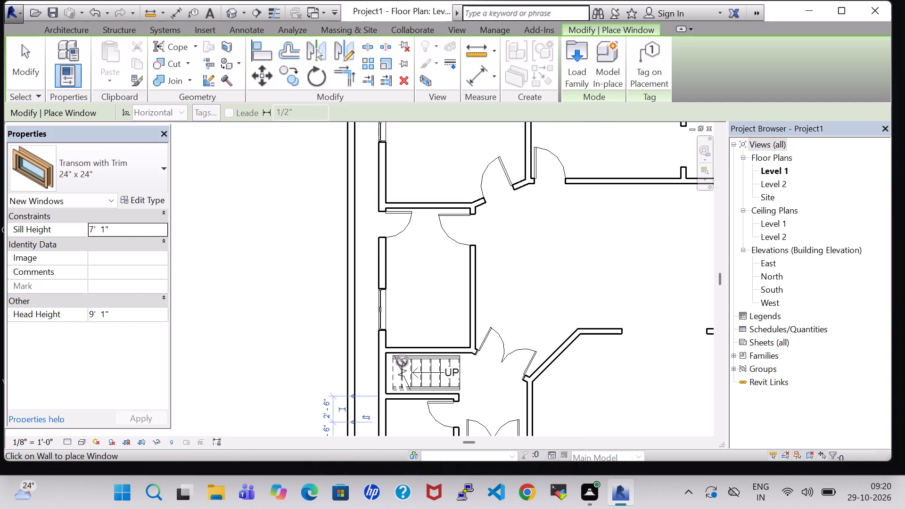
pyautogui.moveTo(413, 274); pyautogui.dragTo(440, 417, button='middle')
pyautogui.moveTo(460, 253); pyautogui.dragTo(465, 359, button='middle')
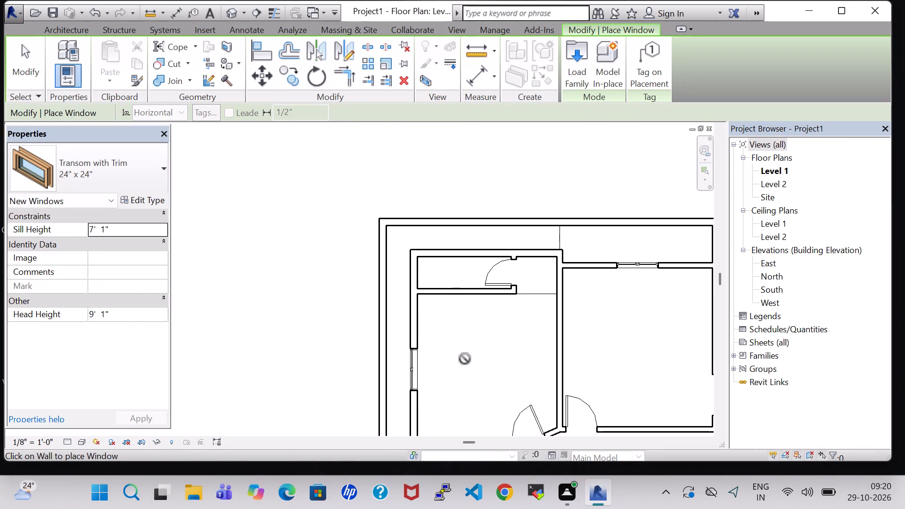
pyautogui.click(413, 272)
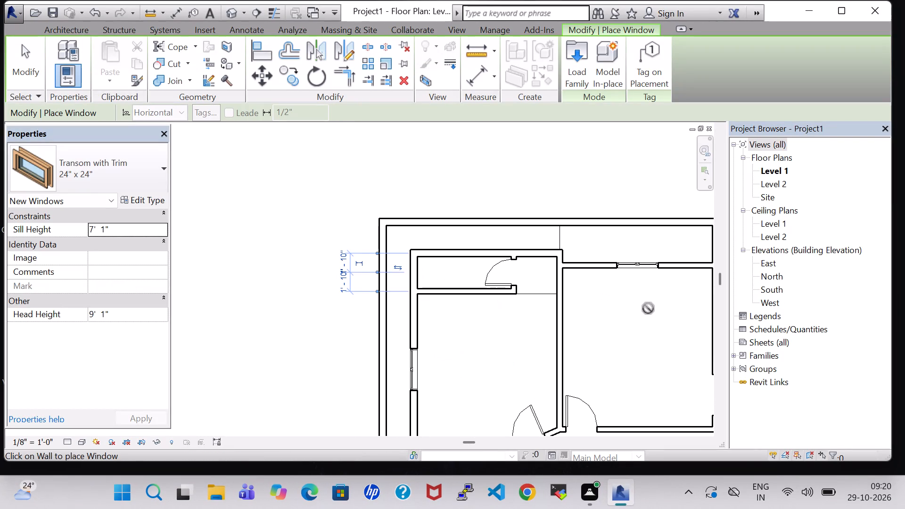
# Place a 24" x 24" Transom with Trim window in the narrow northeast room's west wall, 2'-1" from each side, and finish window placement.
pyautogui.moveTo(648, 308); pyautogui.dragTo(345, 320, button='middle')
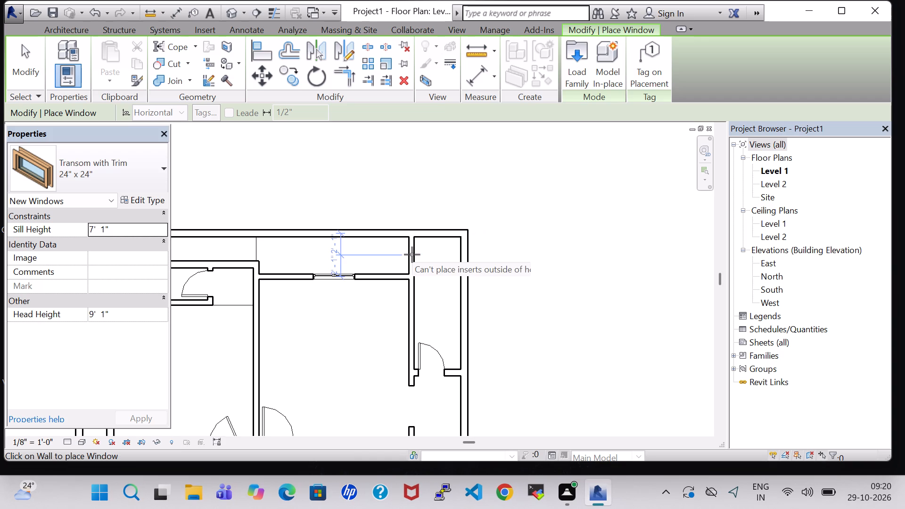
pyautogui.scroll(6, 412, 254)
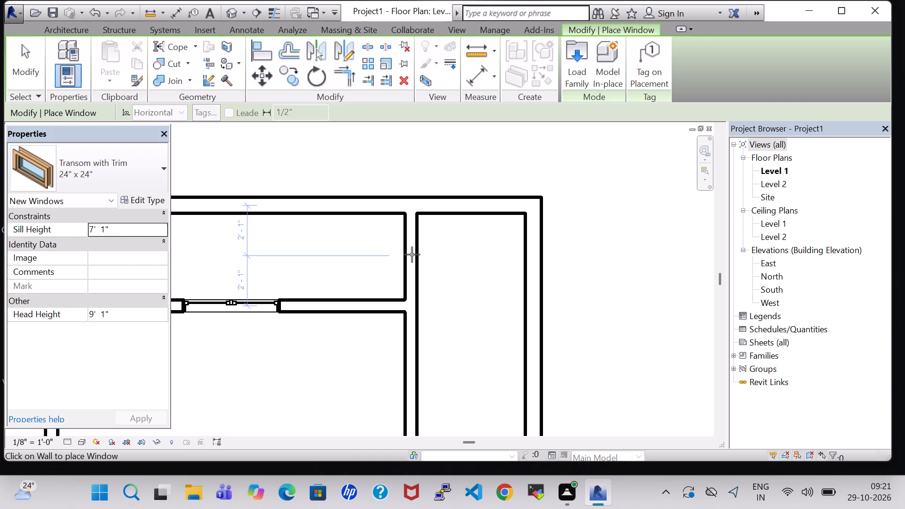
pyautogui.click(412, 254)
pyautogui.moveTo(468, 342); pyautogui.dragTo(469, 323, button='middle')
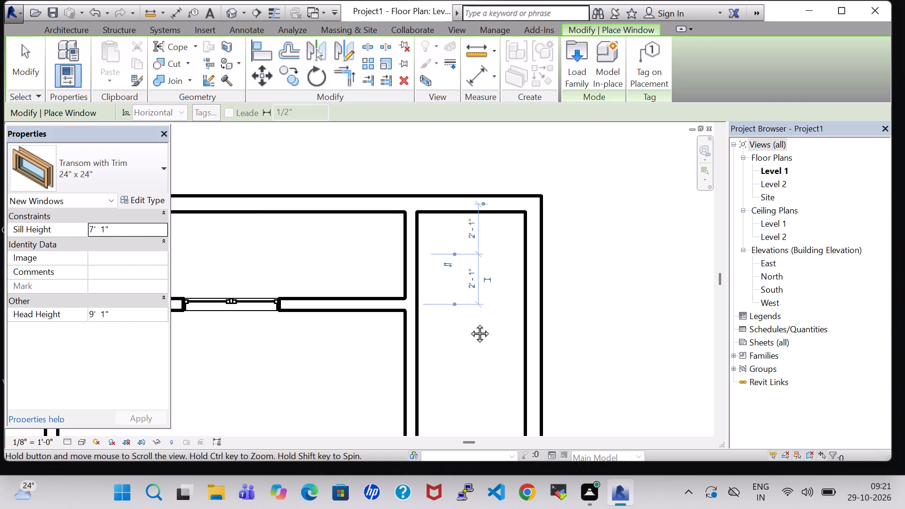
pyautogui.moveTo(469, 323); pyautogui.dragTo(477, 255, button='middle')
pyautogui.scroll(-3, 477, 255)
pyautogui.moveTo(477, 255); pyautogui.dragTo(479, 241, button='middle')
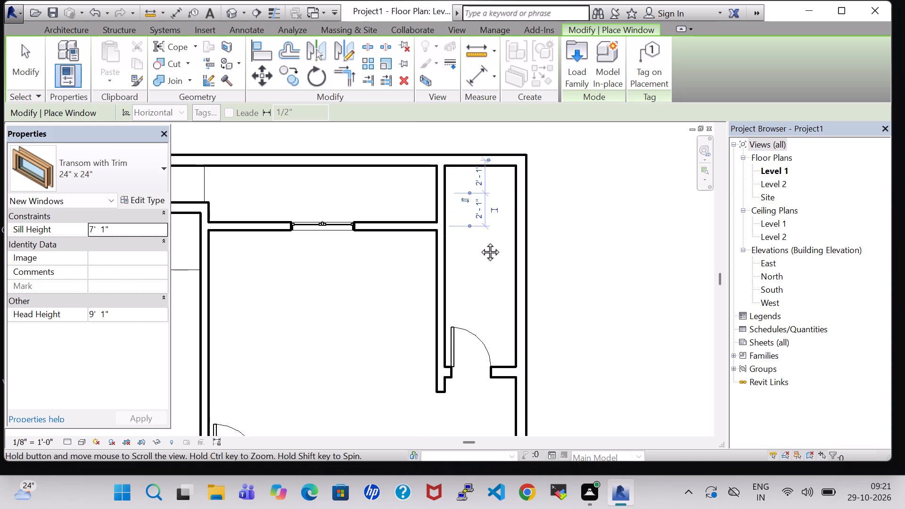
pyautogui.moveTo(479, 241); pyautogui.dragTo(486, 184, button='middle')
pyautogui.middleClick(494, 155)
pyautogui.scroll(-3, 450, 369)
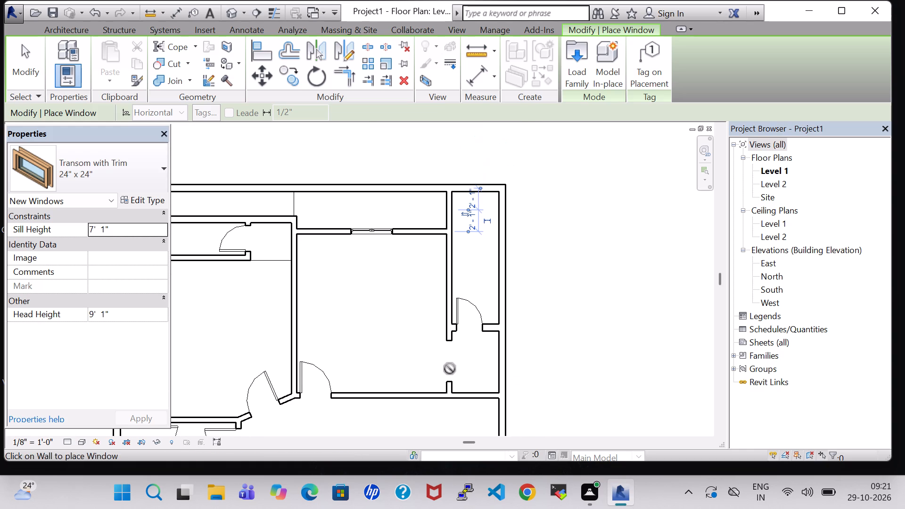
pyautogui.moveTo(450, 369); pyautogui.dragTo(453, 224, button='middle')
pyautogui.scroll(-3, 444, 293)
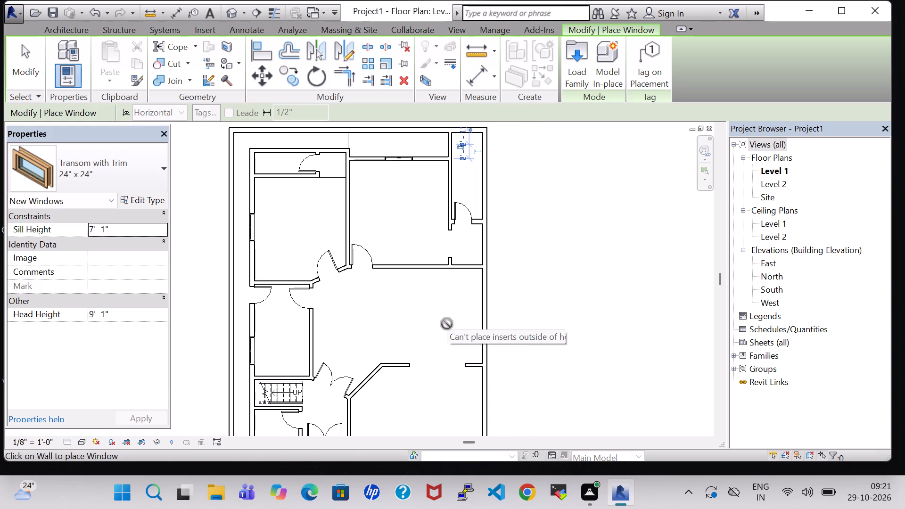
pyautogui.moveTo(447, 324); pyautogui.dragTo(468, 243, button='middle')
pyautogui.middleClick(469, 240)
pyautogui.moveTo(473, 230); pyautogui.dragTo(475, 226, button='middle')
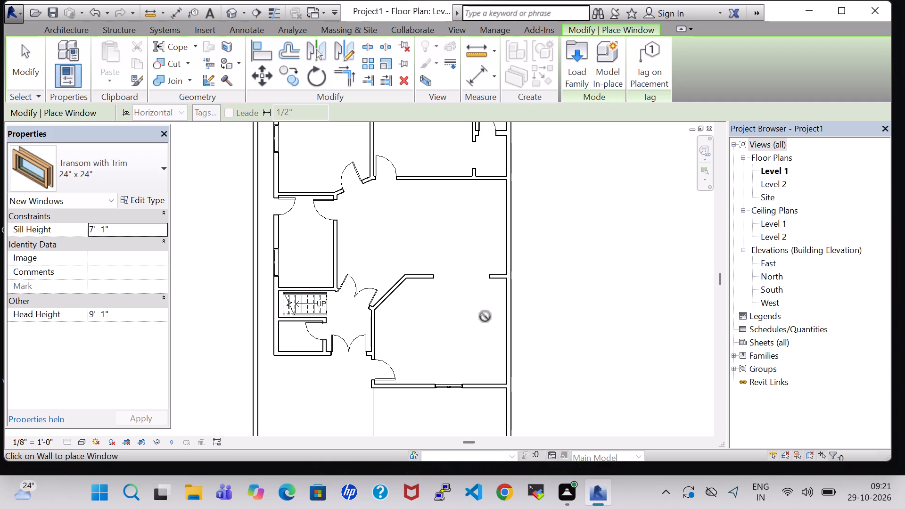
pyautogui.press('Escape')
pyautogui.press('Escape')
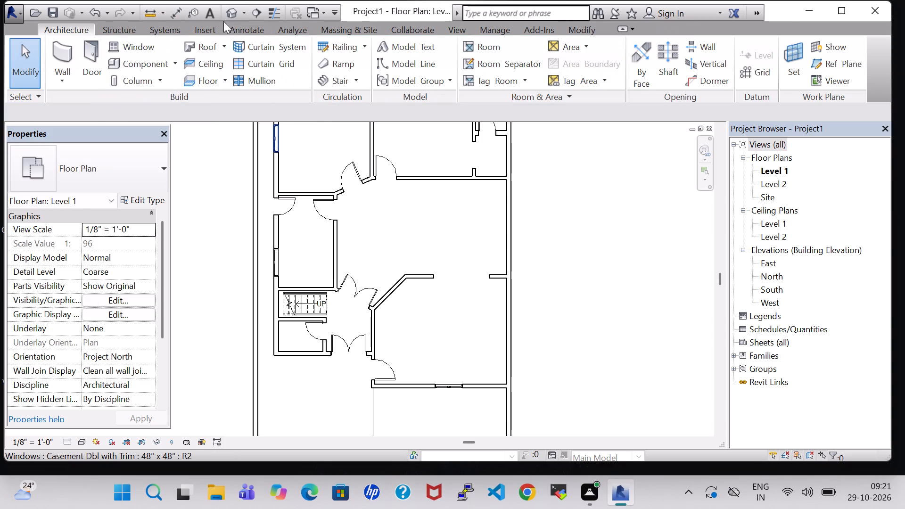
# Open the default 3D view and switch its visual style from plain lines to coloured surfaces.
pyautogui.click(227, 13)
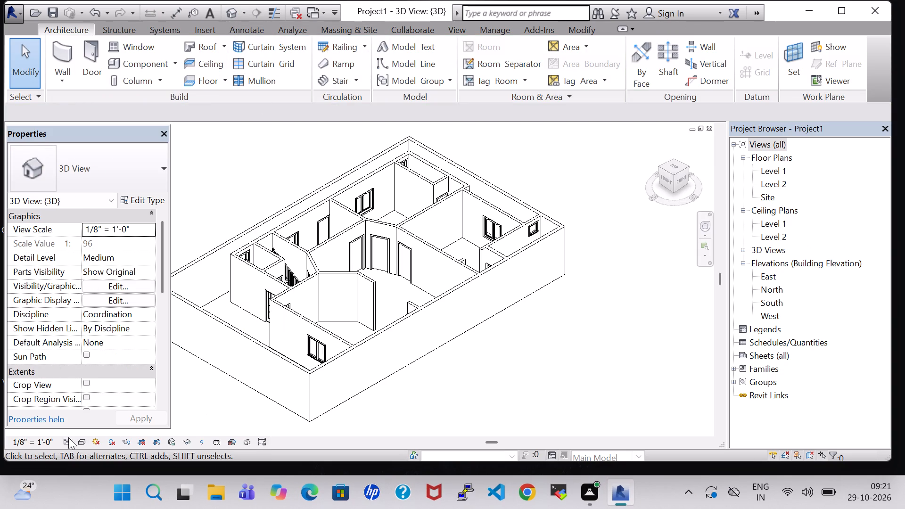
pyautogui.click(76, 440)
pyautogui.click(138, 411)
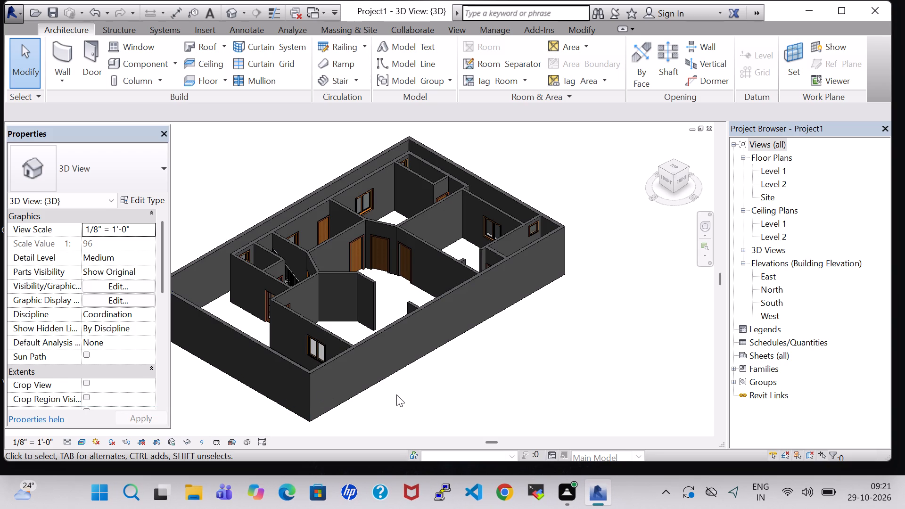
# Examine the placed doors, windows and interior walls of the house from several angles in 3D.
pyautogui.keyDown('shift'); pyautogui.moveTo(396, 394); pyautogui.dragTo(410, 396, button='middle'); pyautogui.keyUp('shift')
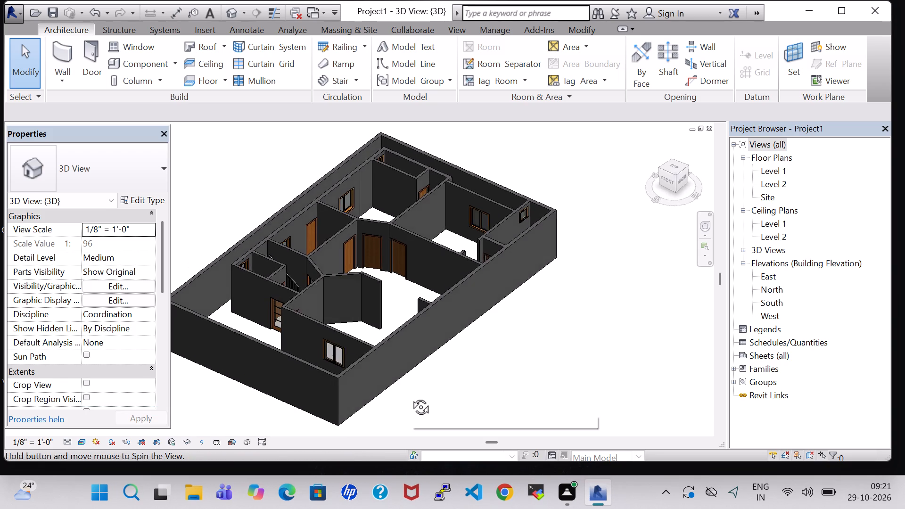
pyautogui.keyDown('shift'); pyautogui.moveTo(410, 396); pyautogui.dragTo(464, 400, button='middle'); pyautogui.keyUp('shift')
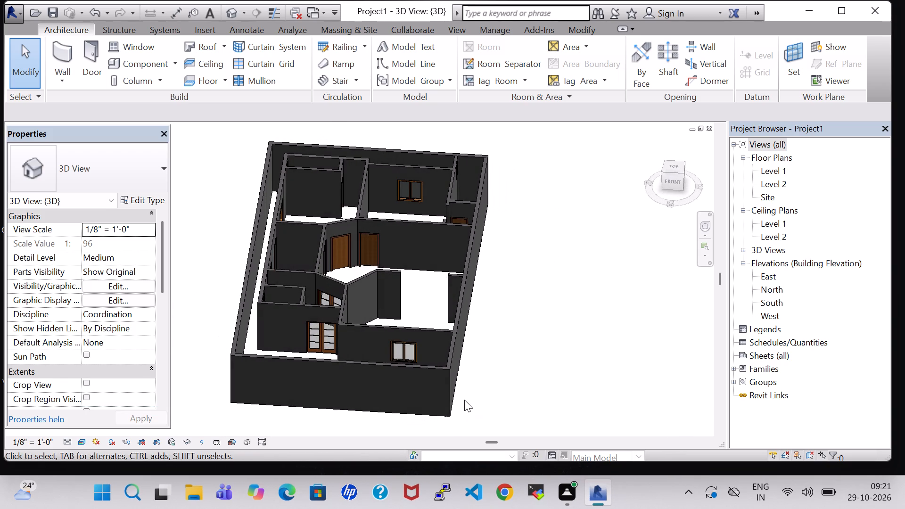
pyautogui.keyDown('shift'); pyautogui.moveTo(464, 400); pyautogui.dragTo(468, 368, button='middle'); pyautogui.keyUp('shift')
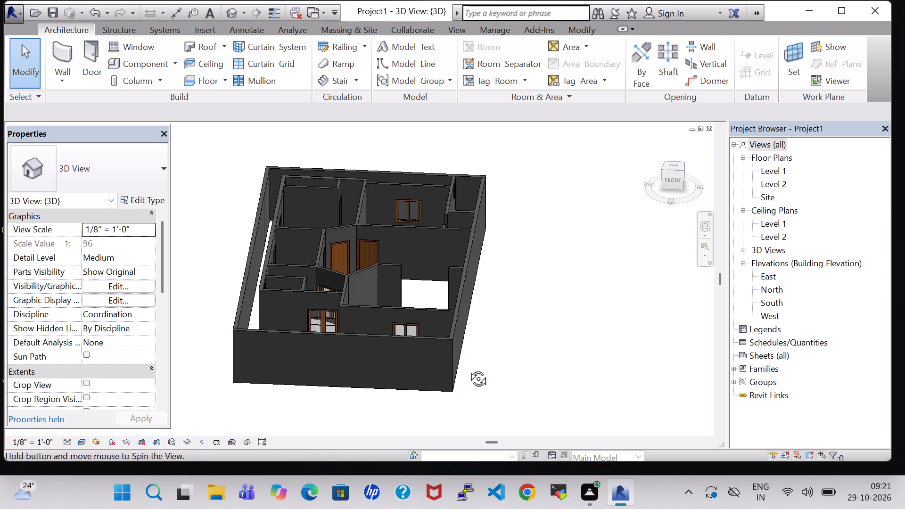
pyautogui.keyDown('shift'); pyautogui.moveTo(468, 368); pyautogui.dragTo(465, 427, button='middle'); pyautogui.keyUp('shift')
pyautogui.keyDown('shift'); pyautogui.moveTo(450, 382); pyautogui.dragTo(493, 394, button='middle'); pyautogui.keyUp('shift')
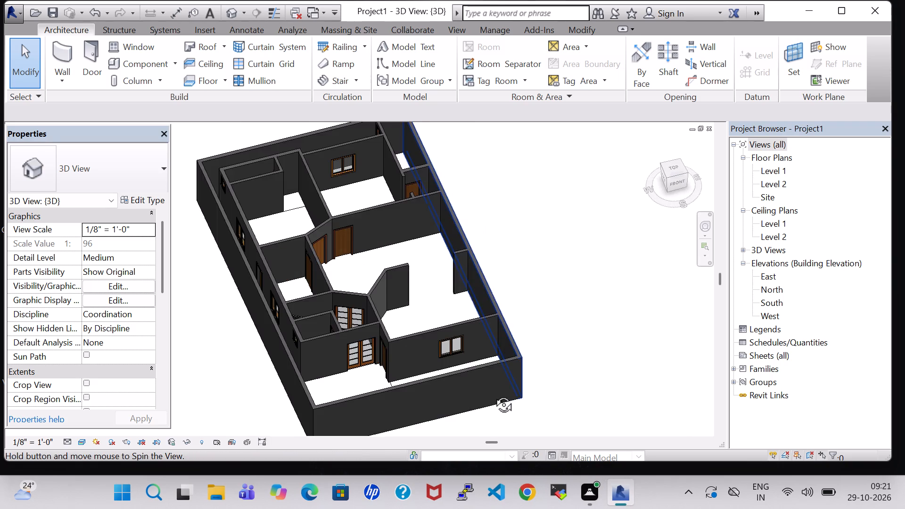
pyautogui.keyDown('shift'); pyautogui.moveTo(493, 394); pyautogui.dragTo(527, 411, button='middle'); pyautogui.keyUp('shift')
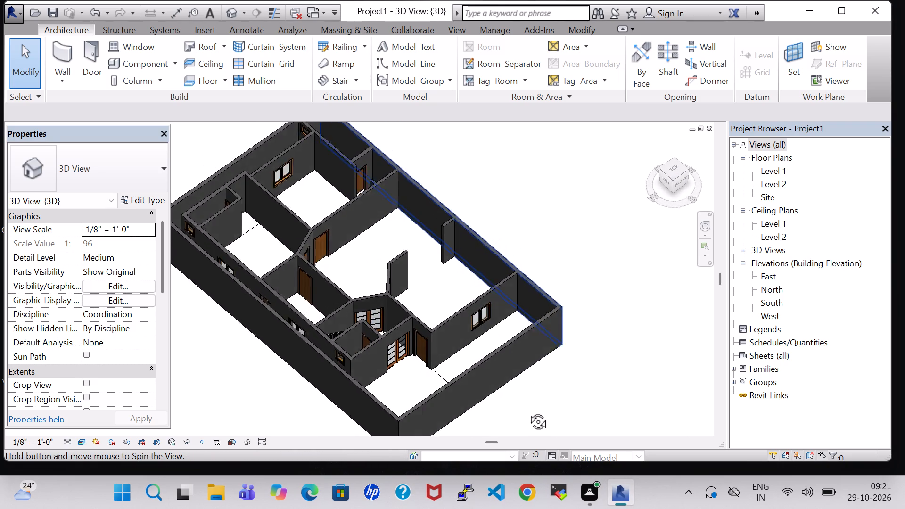
pyautogui.keyDown('shift'); pyautogui.moveTo(527, 411); pyautogui.dragTo(445, 418, button='middle'); pyautogui.keyUp('shift')
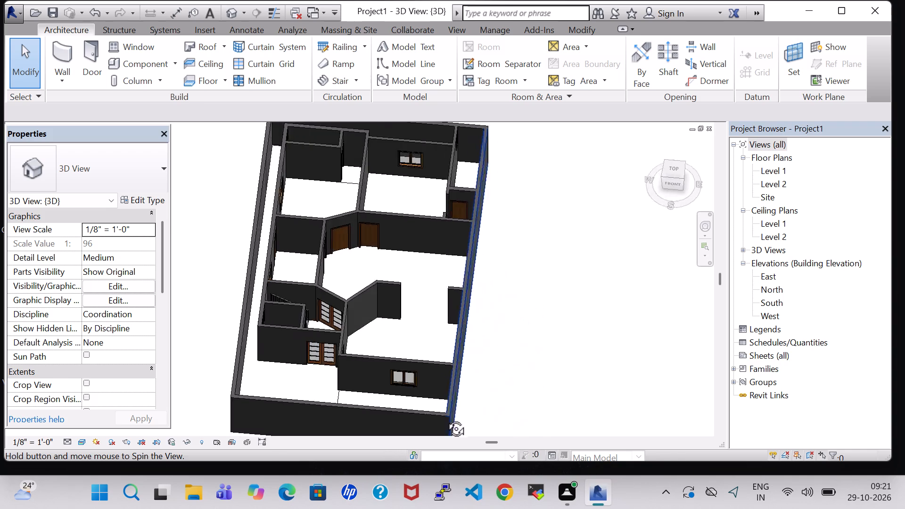
pyautogui.keyDown('shift'); pyautogui.moveTo(445, 418); pyautogui.dragTo(461, 341, button='middle'); pyautogui.keyUp('shift')
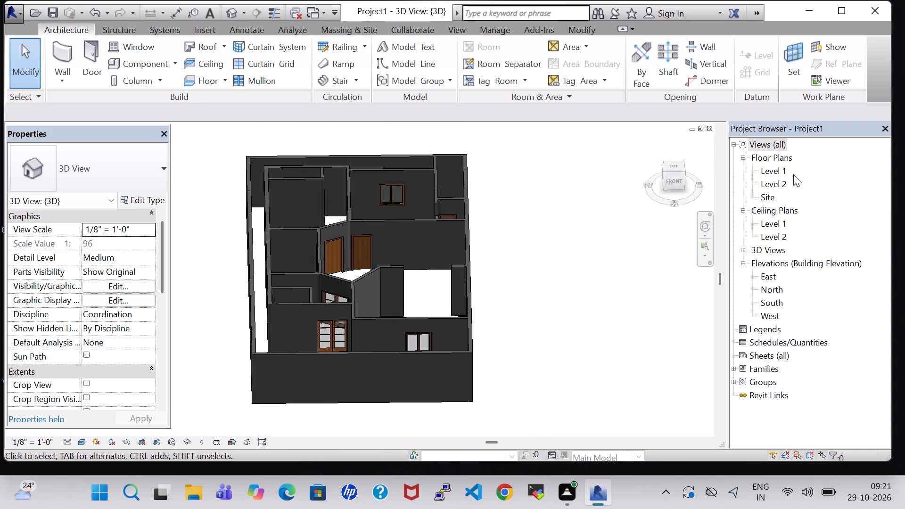
# Return to the Level 1 floor plan and load the Toilet-Domestic-3D family from the library's Plumbing > Architectural > Fixtures > Water Closets folder.
pyautogui.doubleClick(767, 172)
pyautogui.scroll(-2, 191, 187)
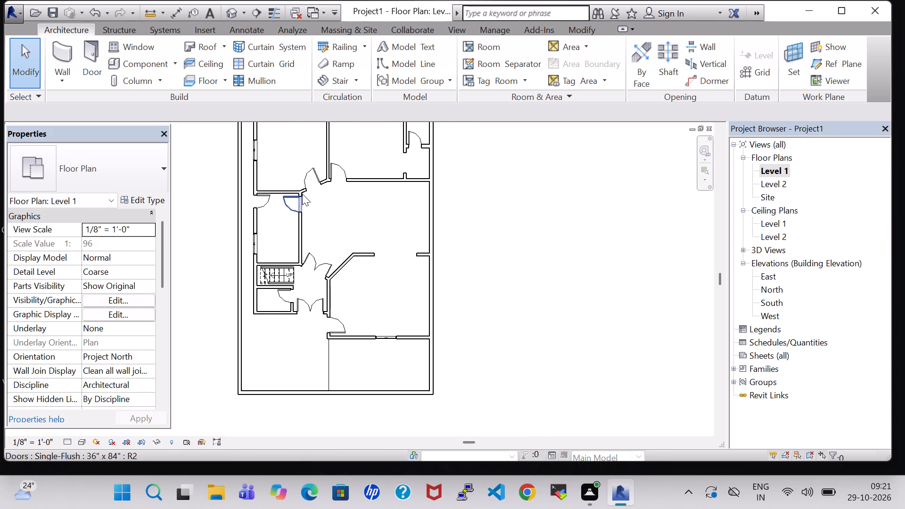
pyautogui.moveTo(328, 200); pyautogui.dragTo(437, 339, button='middle')
pyautogui.scroll(4, 437, 339)
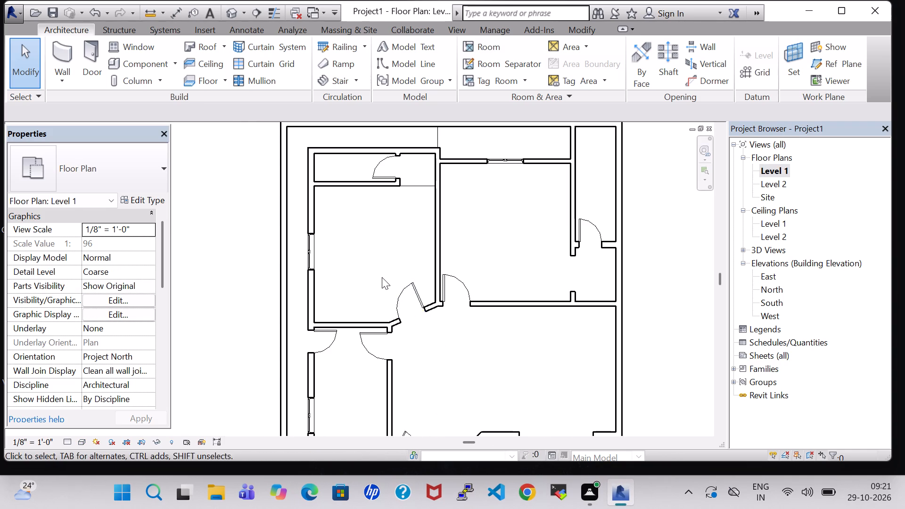
pyautogui.scroll(1, 382, 277)
pyautogui.moveTo(382, 277); pyautogui.dragTo(429, 356, button='middle')
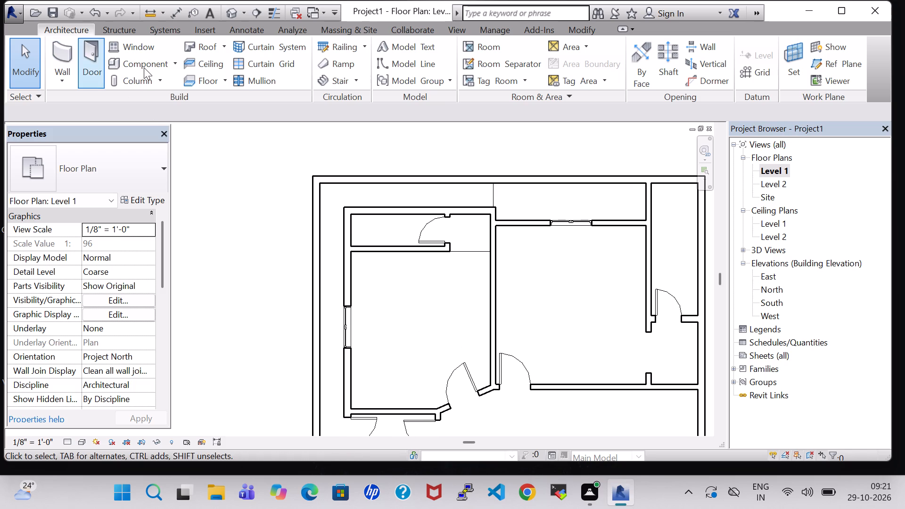
pyautogui.click(144, 67)
pyautogui.click(579, 57)
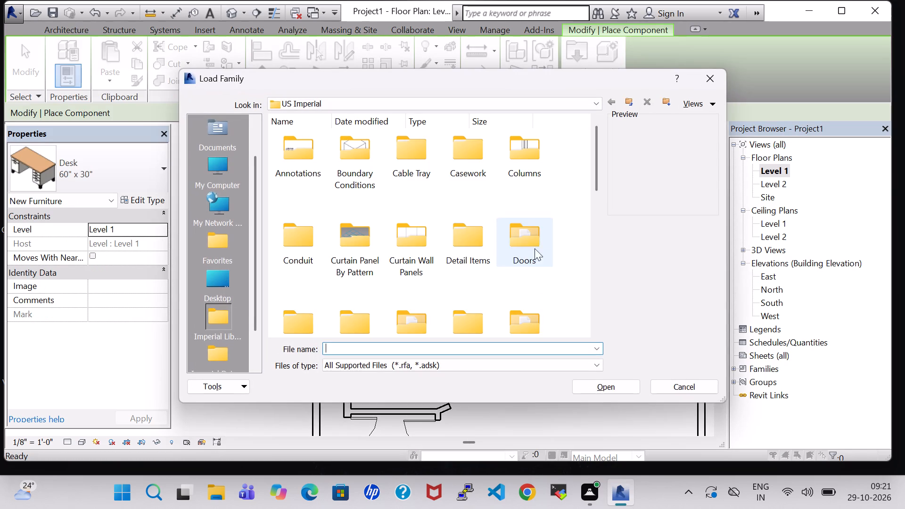
pyautogui.click(530, 313)
pyautogui.press('p')
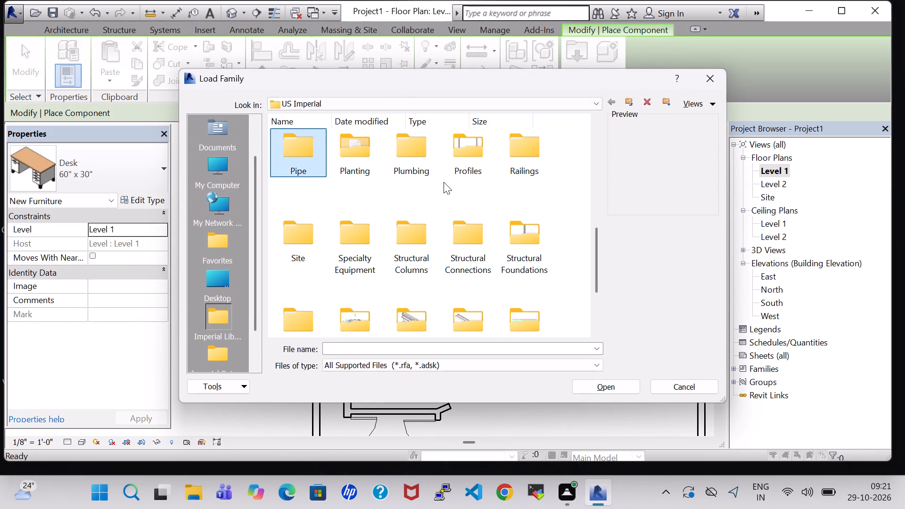
pyautogui.doubleClick(409, 164)
pyautogui.doubleClick(280, 156)
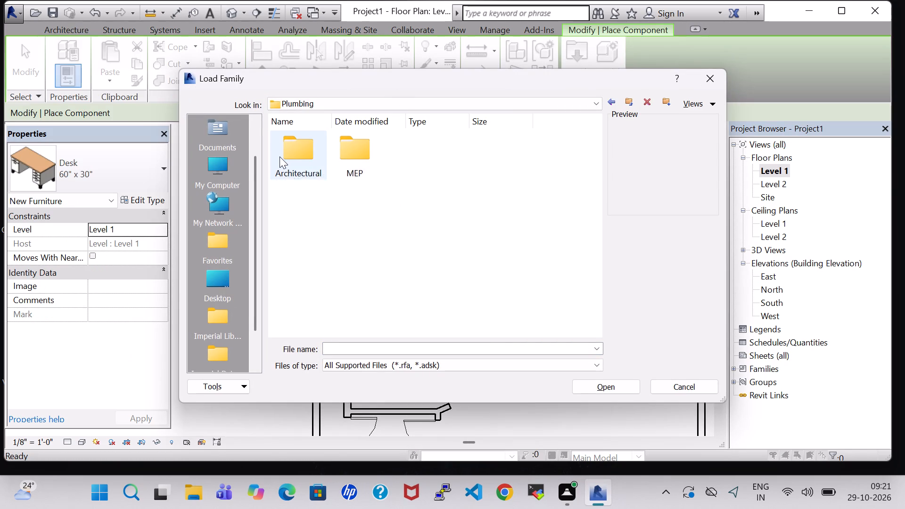
pyautogui.doubleClick(354, 158)
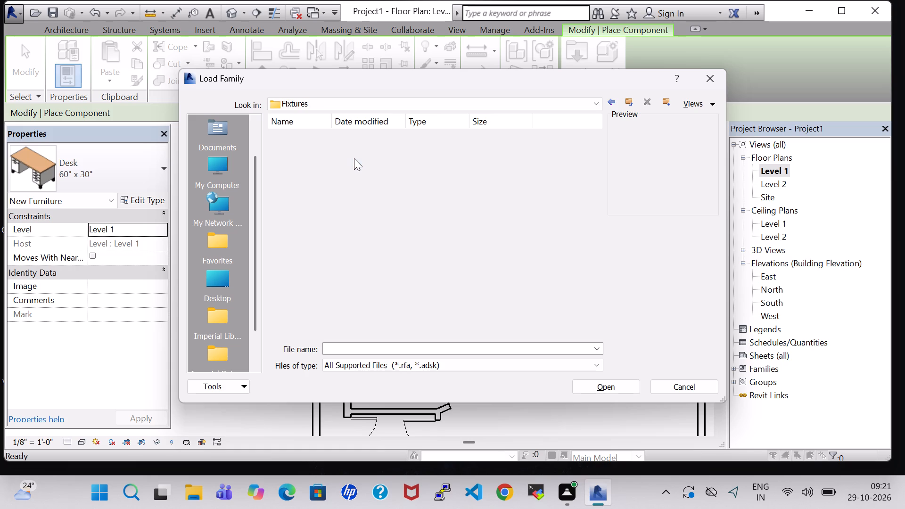
pyautogui.doubleClick(354, 230)
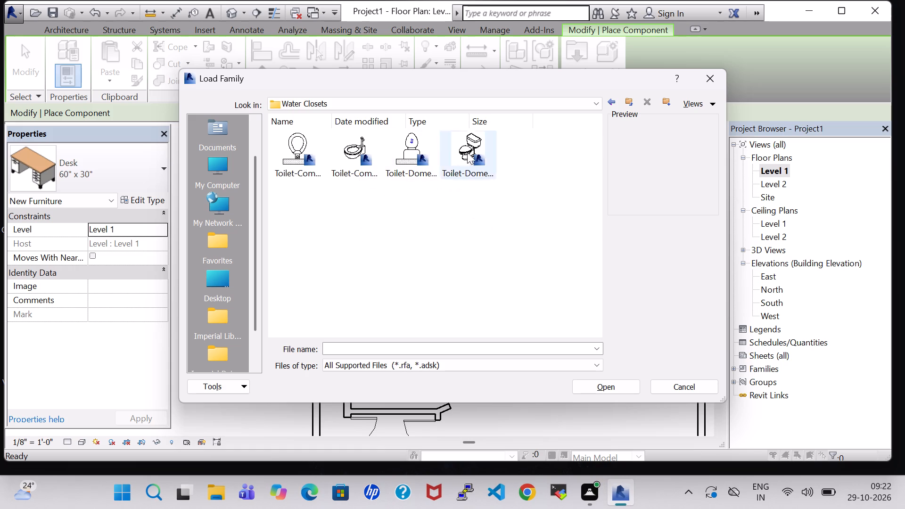
pyautogui.click(466, 151)
pyautogui.click(605, 391)
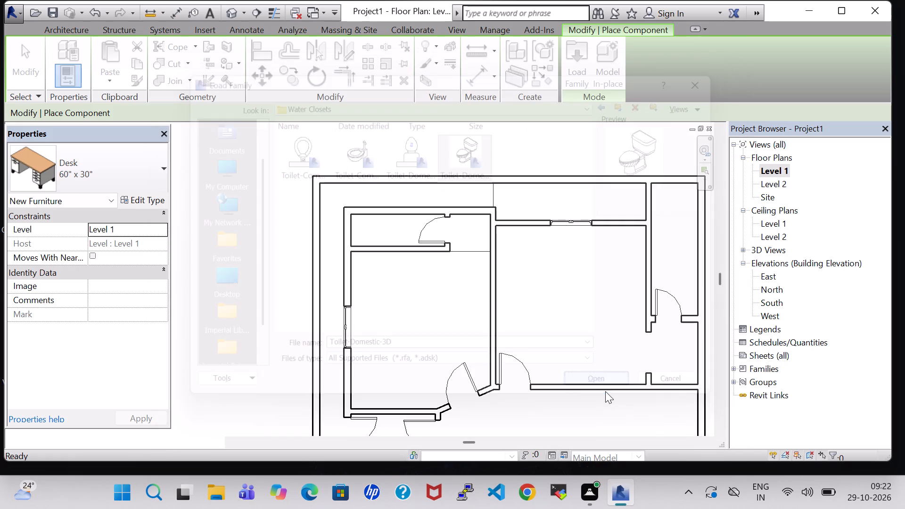
# Place a Toilet-Domestic-3D facing east against the northwest bathroom's west wall, about 1'-9" from the north wall, and finish placement.
pyautogui.scroll(5, 396, 263)
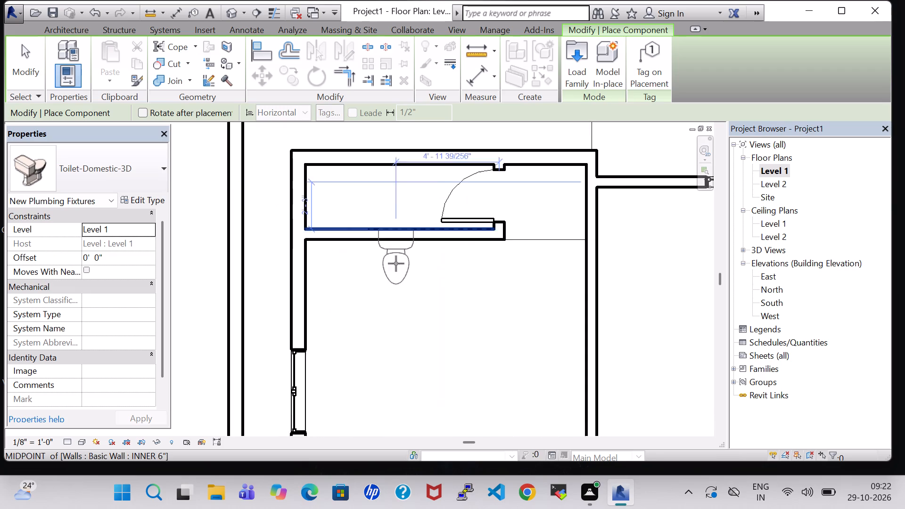
pyautogui.scroll(1, 396, 263)
pyautogui.press('space')
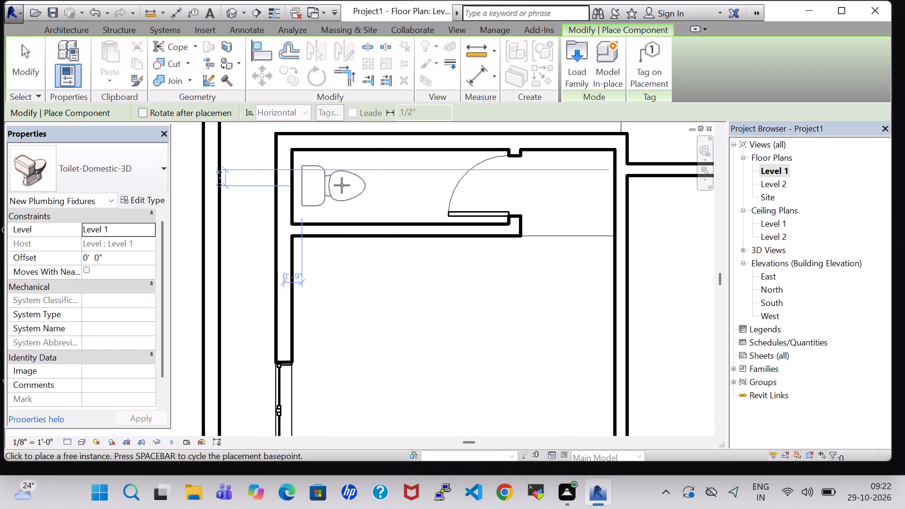
pyautogui.click(333, 184)
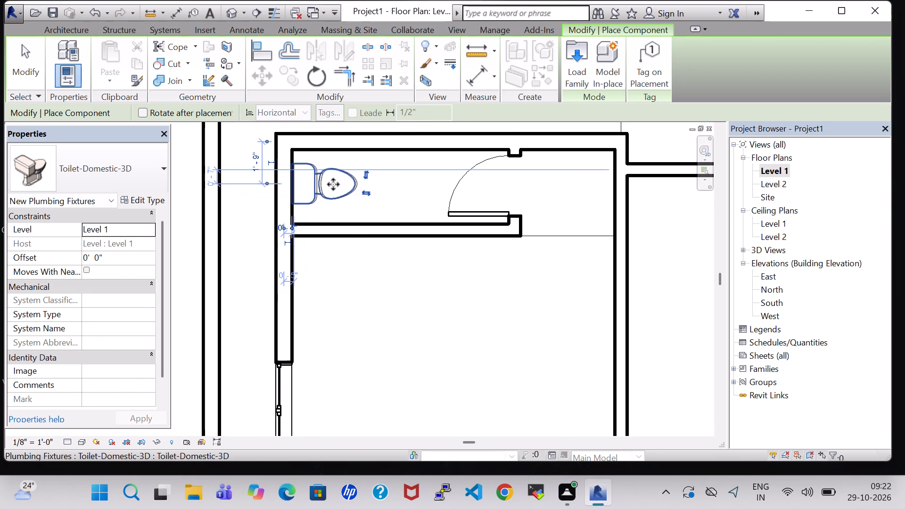
pyautogui.press('Escape')
pyautogui.press('Escape')
# Start loading another component family from the US Imperial library's Plumbing > Architectural > Fixtures folder.
pyautogui.scroll(-5, 333, 184)
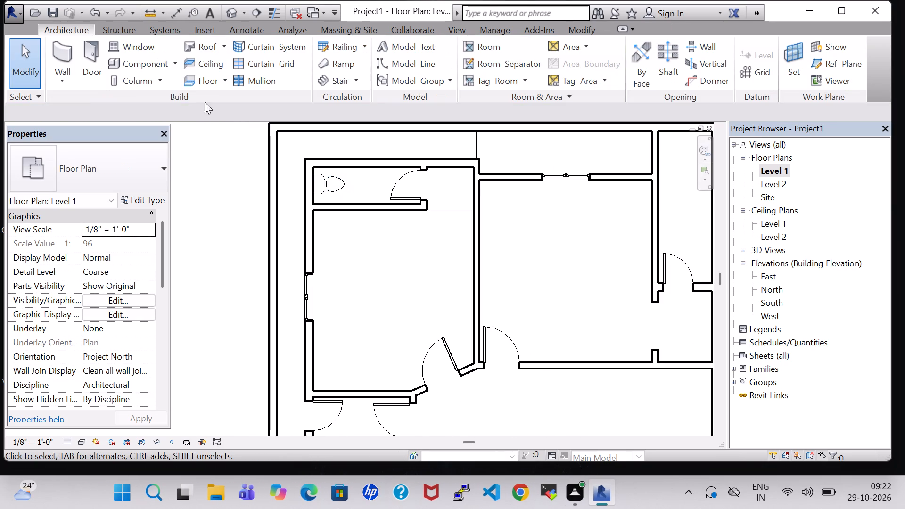
pyautogui.click(151, 68)
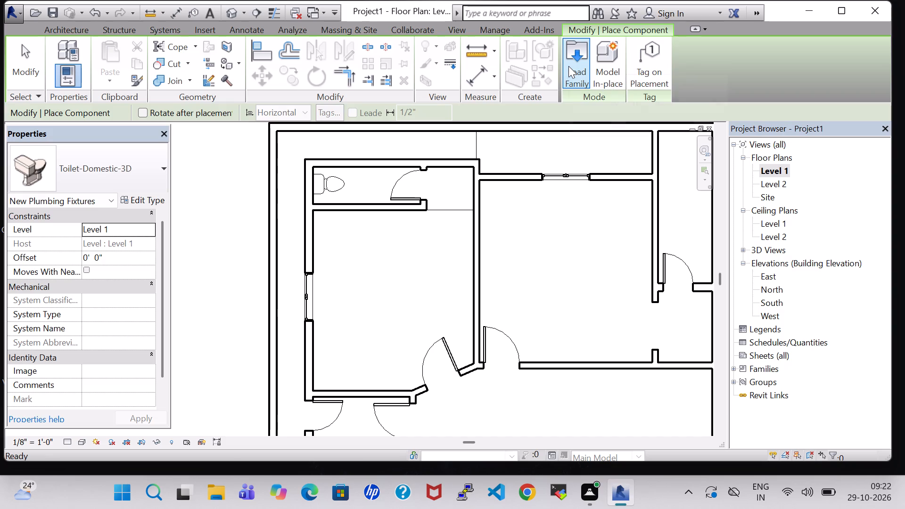
pyautogui.click(568, 66)
pyautogui.scroll(-2, 508, 238)
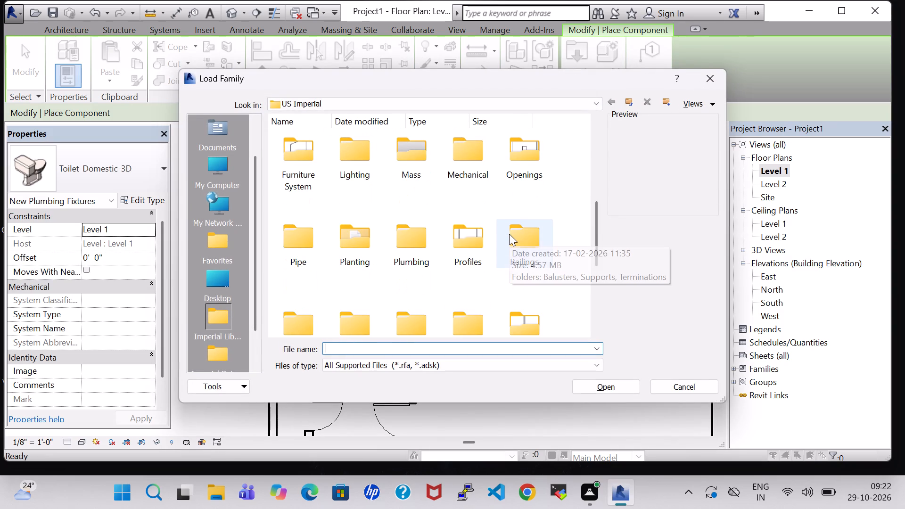
pyautogui.click(509, 234)
pyautogui.press('p')
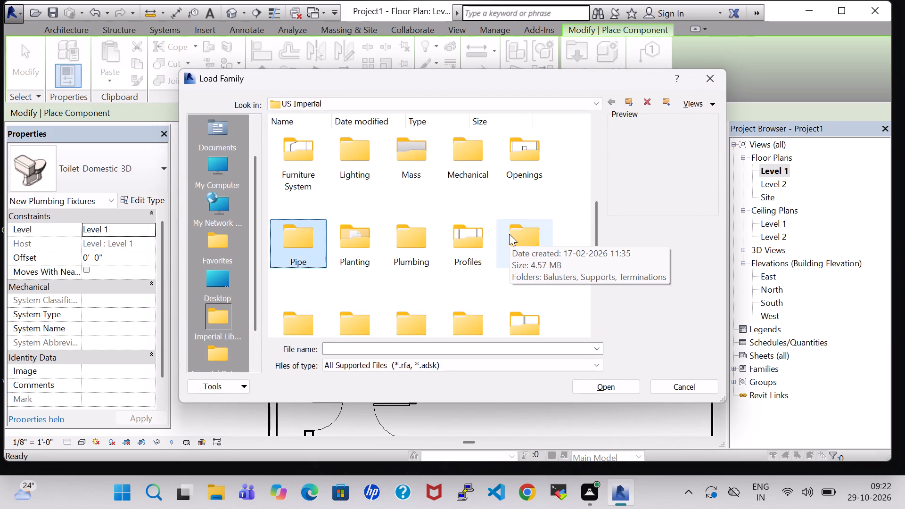
pyautogui.doubleClick(401, 246)
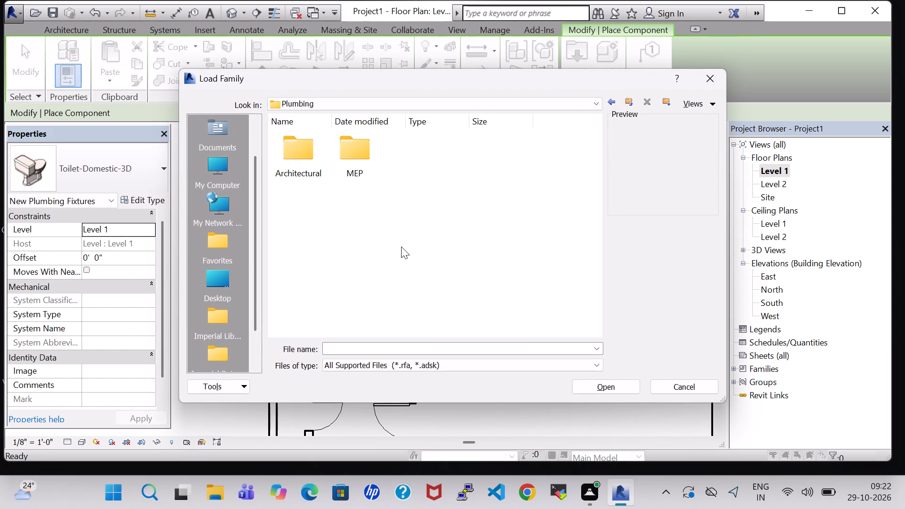
pyautogui.doubleClick(314, 168)
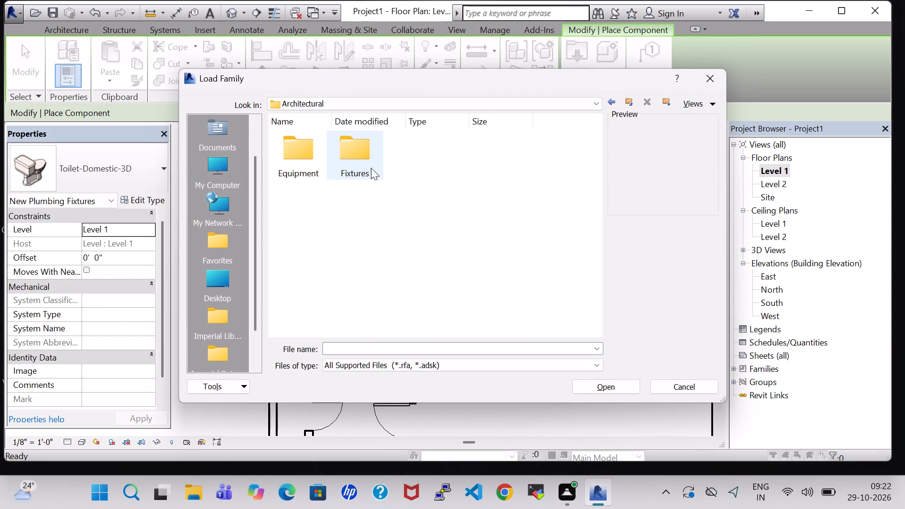
pyautogui.doubleClick(368, 168)
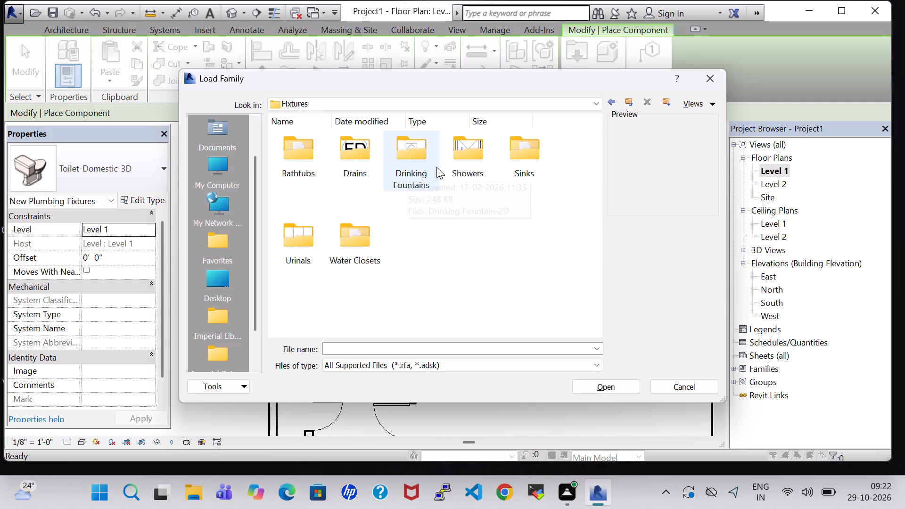
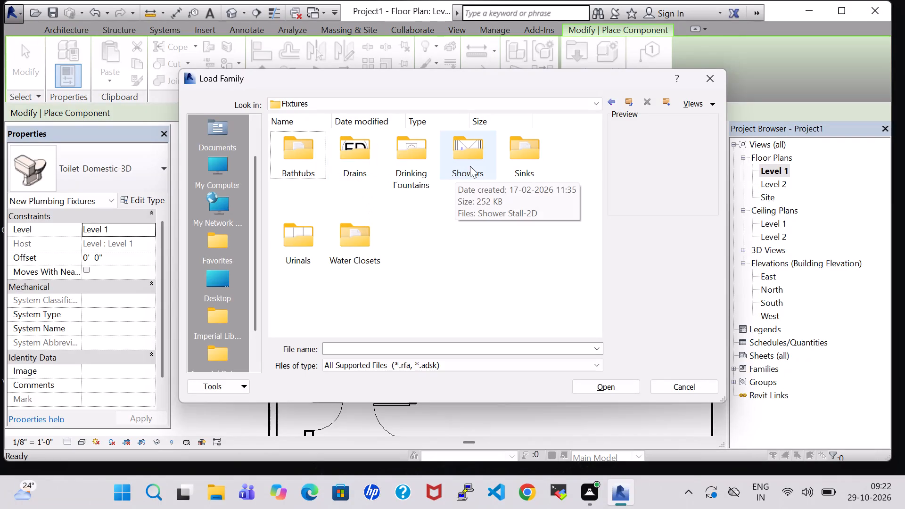
# Load Sink Vanity-Square from the Sinks folder and place it against the northwest bathroom's south wall, its edge about 4'-9" from the west wall.
pyautogui.doubleClick(516, 161)
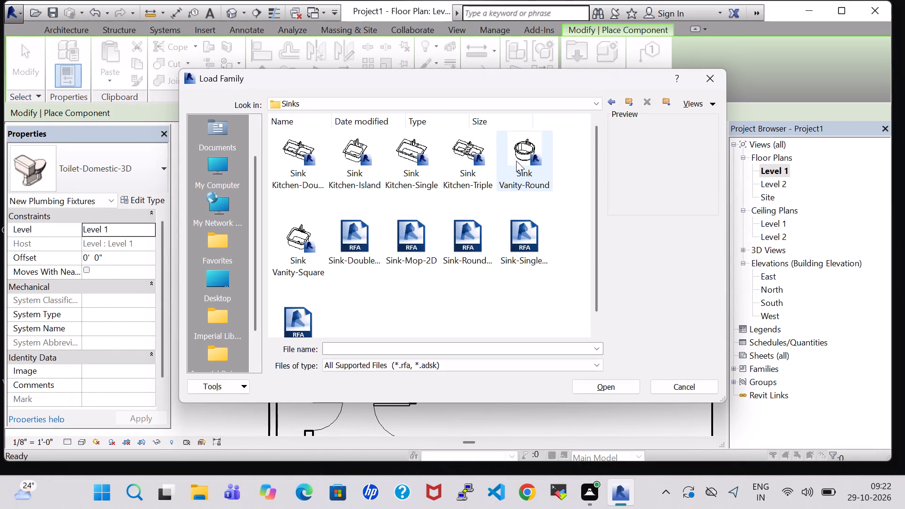
pyautogui.click(305, 223)
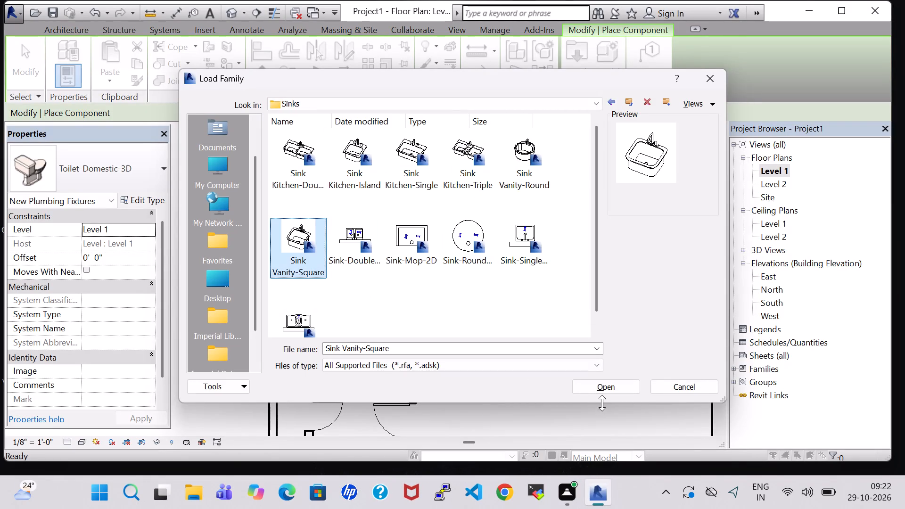
pyautogui.click(601, 380)
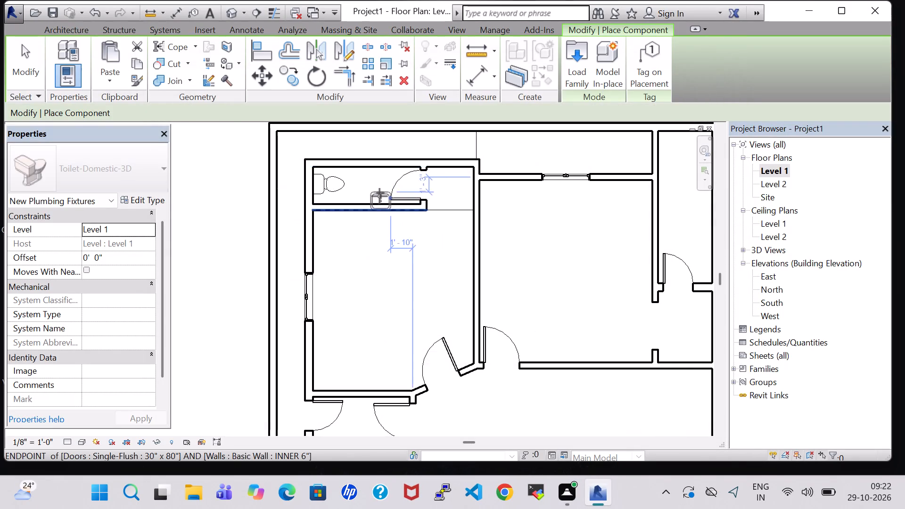
pyautogui.scroll(4, 379, 195)
pyautogui.press('space')
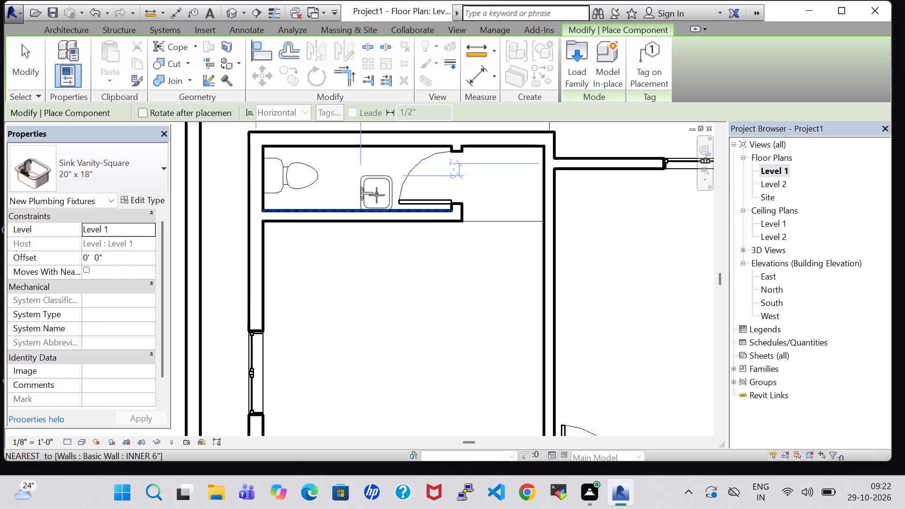
pyautogui.press('space')
pyautogui.scroll(3, 377, 195)
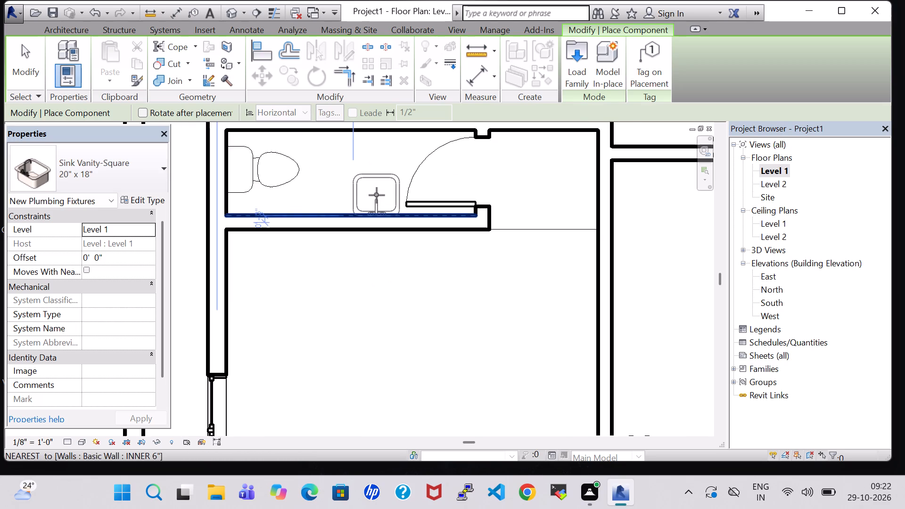
pyautogui.click(371, 196)
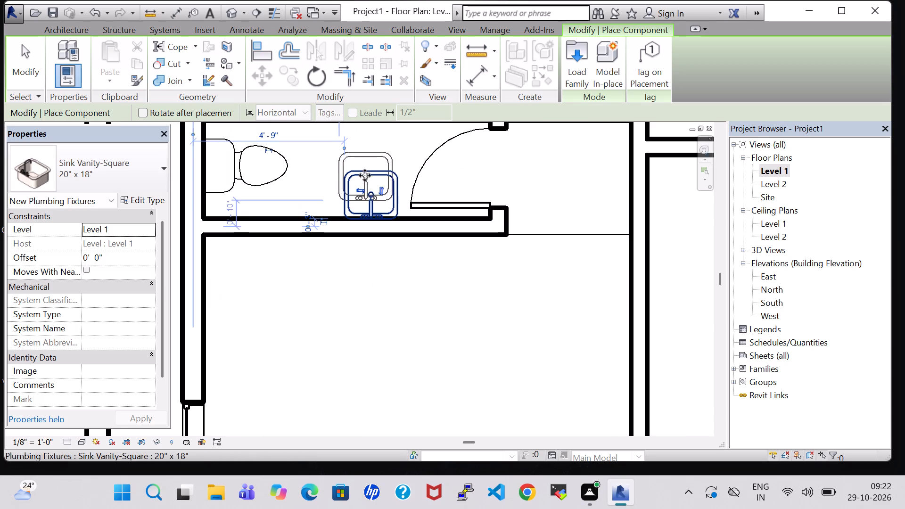
pyautogui.press('Escape')
pyautogui.press('Escape')
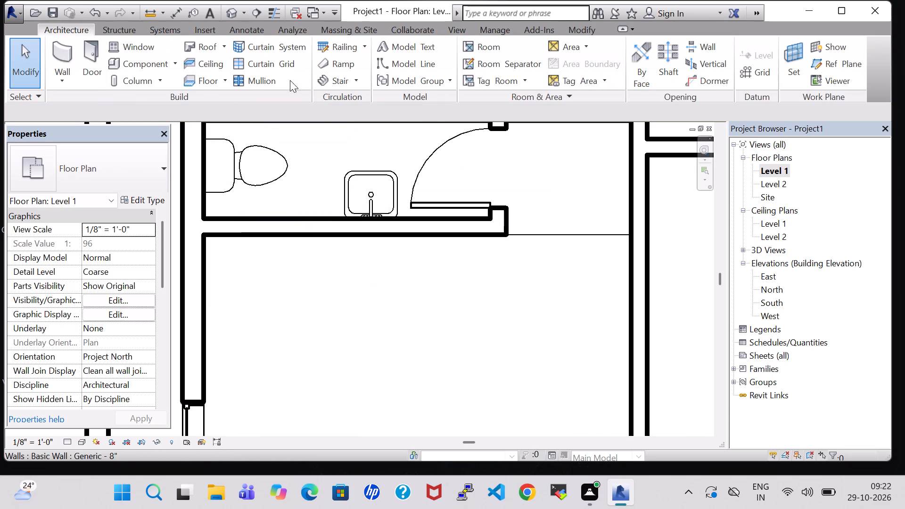
# Load the Mirror-Ellipse family from the library's Furniture folder and place it on the bathroom's south wall behind the sink.
pyautogui.click(141, 57)
pyautogui.click(571, 55)
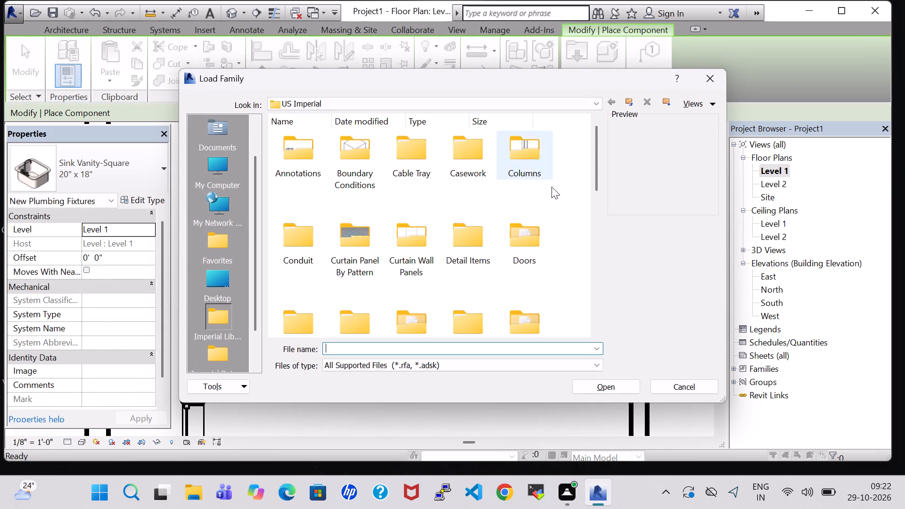
pyautogui.doubleClick(537, 316)
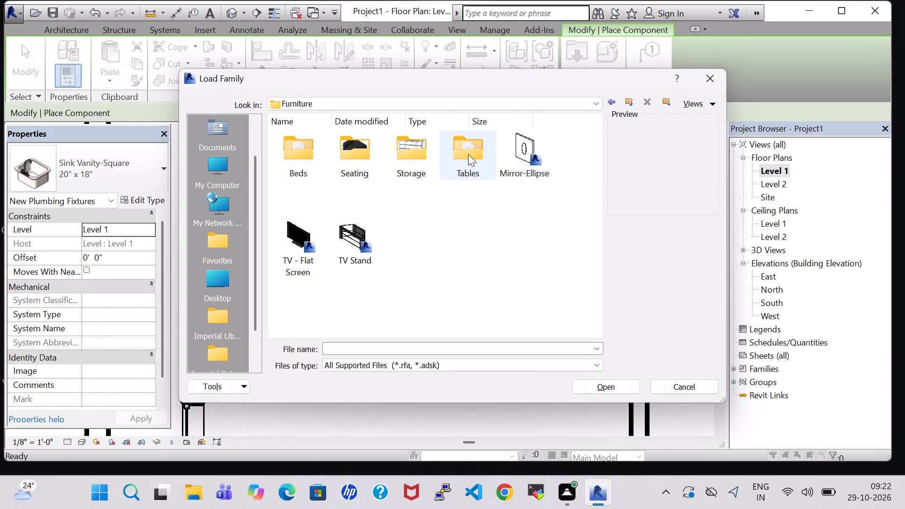
pyautogui.click(539, 149)
pyautogui.click(609, 386)
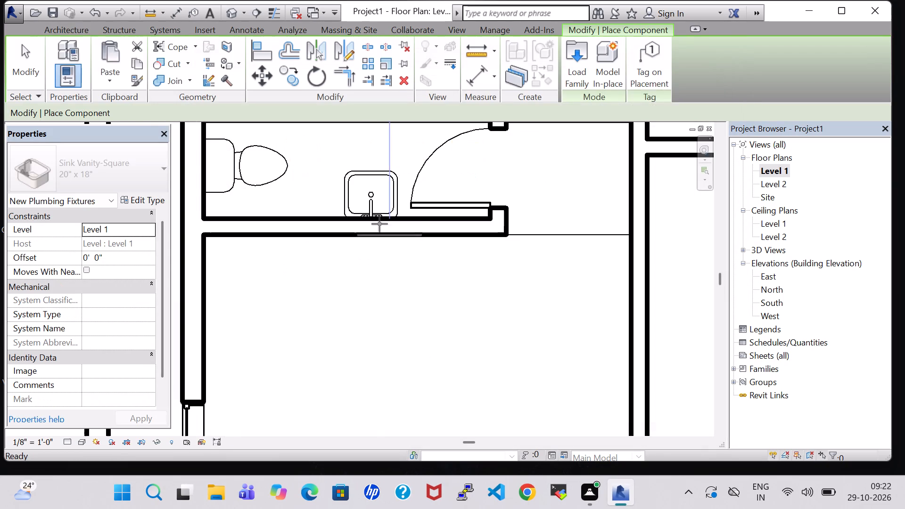
pyautogui.scroll(6, 378, 218)
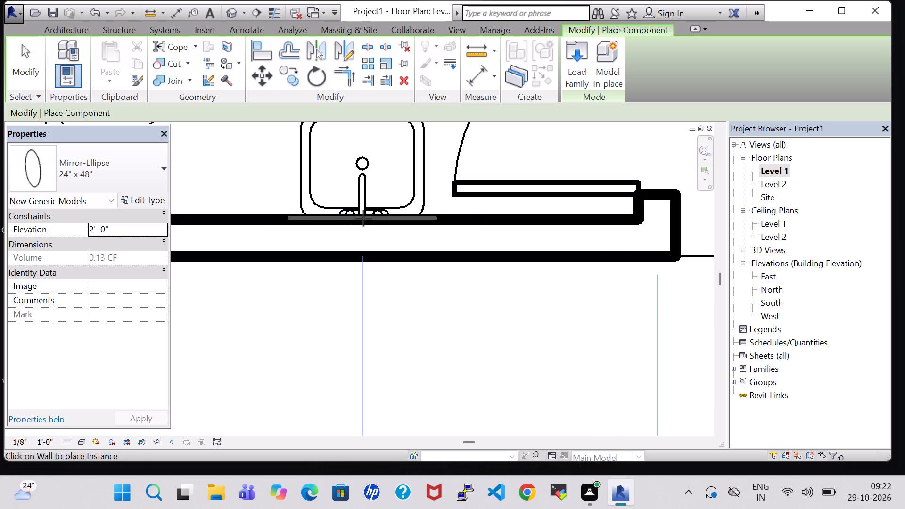
pyautogui.click(363, 218)
pyautogui.press('Escape')
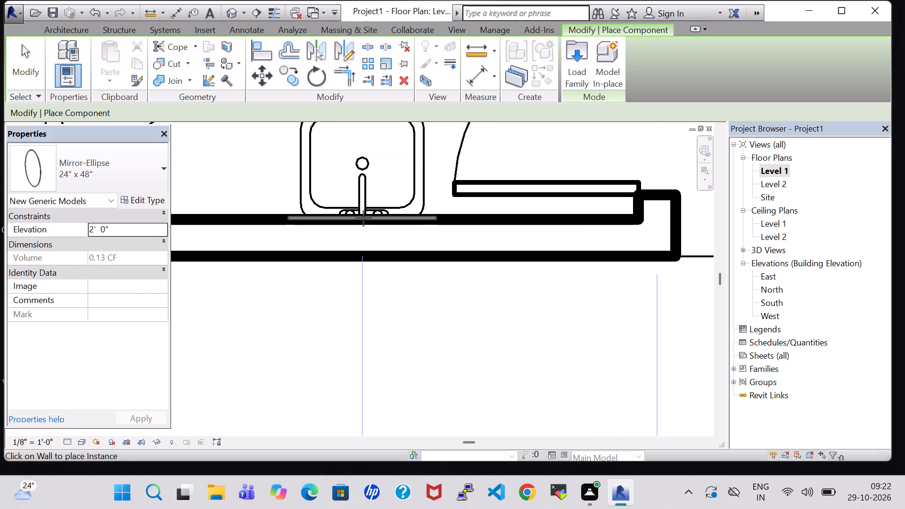
pyautogui.press('Escape')
# Nudge the vanity sink slightly west along the bathroom's south wall, away from the door swing.
pyautogui.scroll(-6, 363, 218)
pyautogui.click(366, 192)
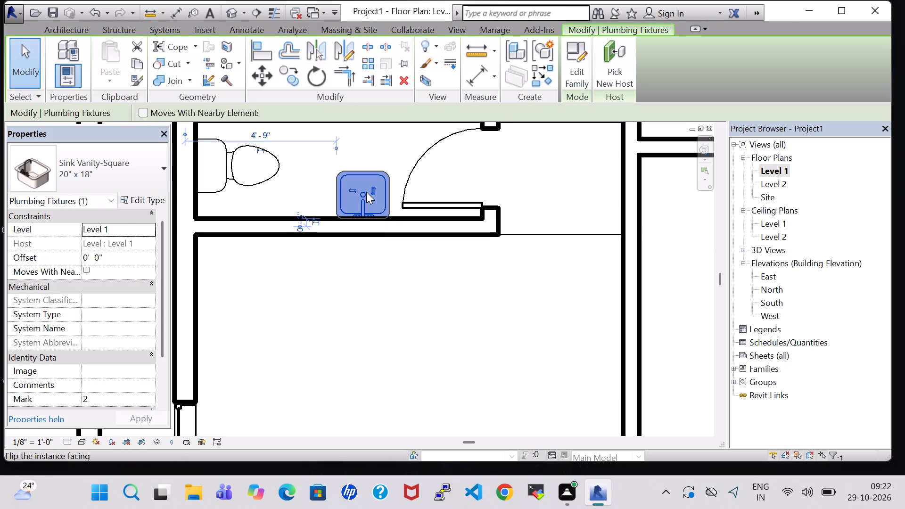
pyautogui.press('Left')
pyautogui.press('Left')
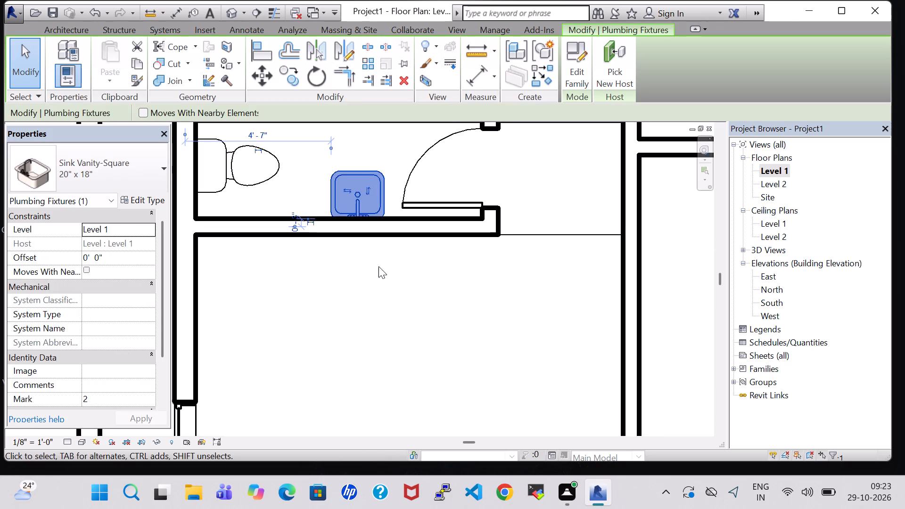
pyautogui.press('Left')
pyautogui.press('Left')
pyautogui.click(378, 266)
# Nudge the elliptical mirror west along the south wall to follow the shifted sink.
pyautogui.scroll(5, 378, 266)
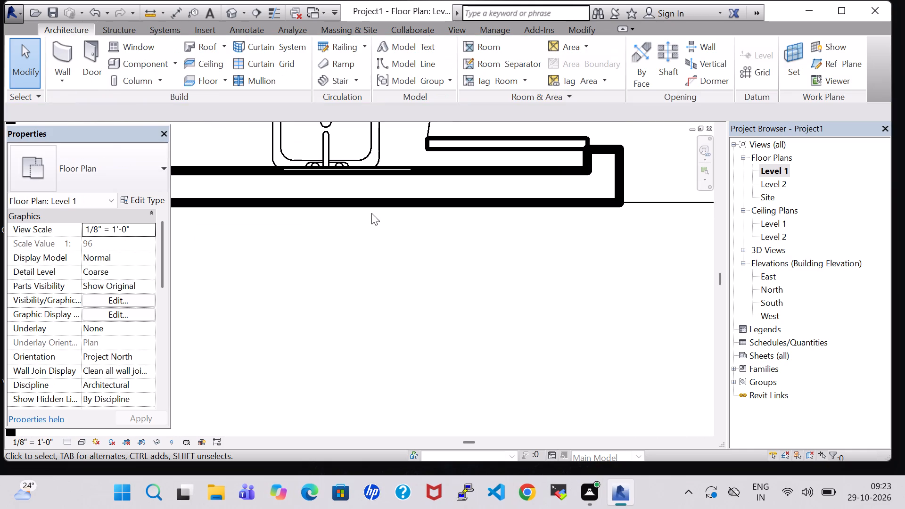
pyautogui.click(382, 171)
pyautogui.press('Left')
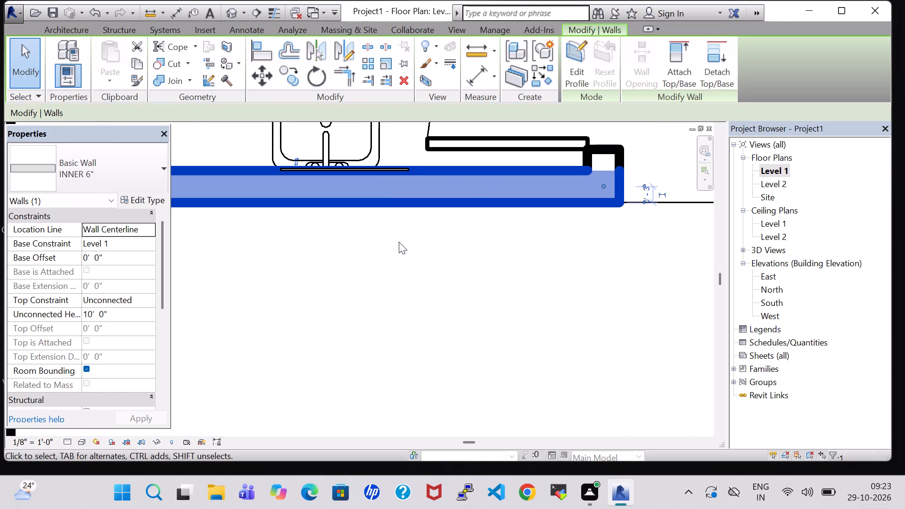
pyautogui.scroll(2, 413, 222)
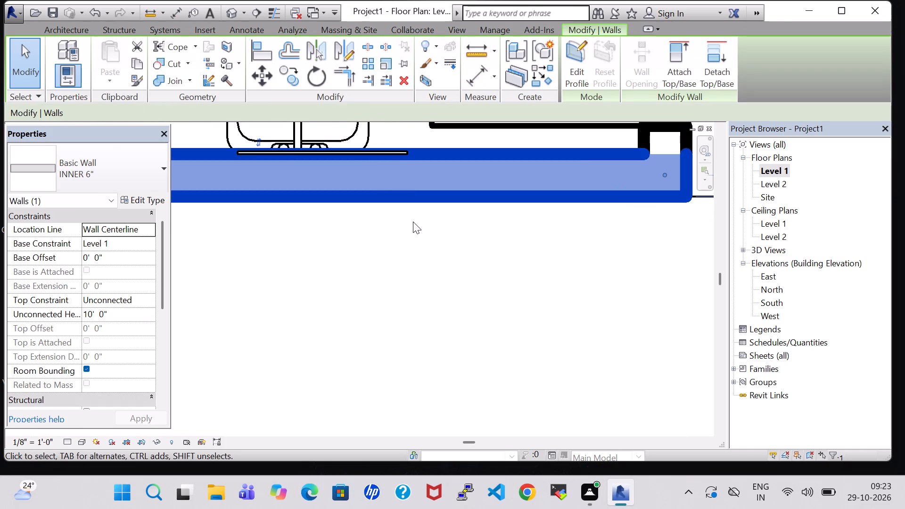
pyautogui.click(401, 152)
pyautogui.click(355, 257)
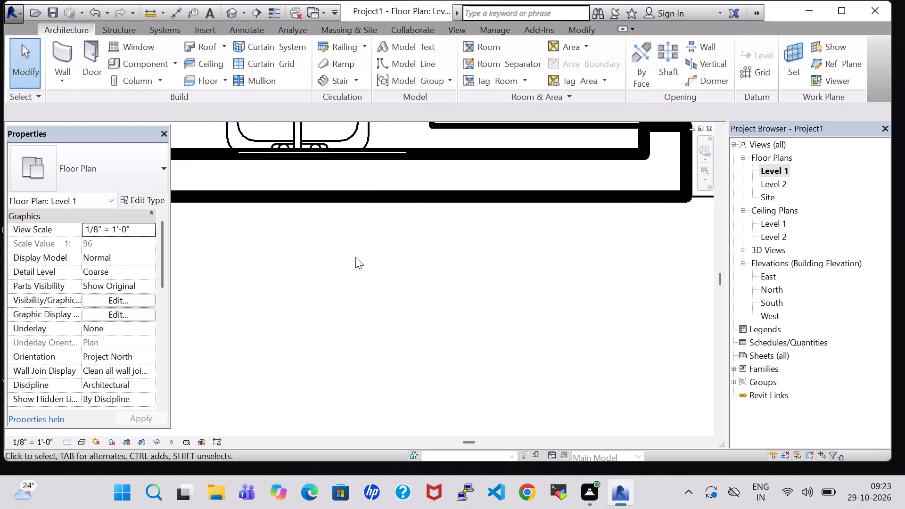
pyautogui.click(376, 153)
pyautogui.press('Left')
pyautogui.press('Left')
pyautogui.press('Left')
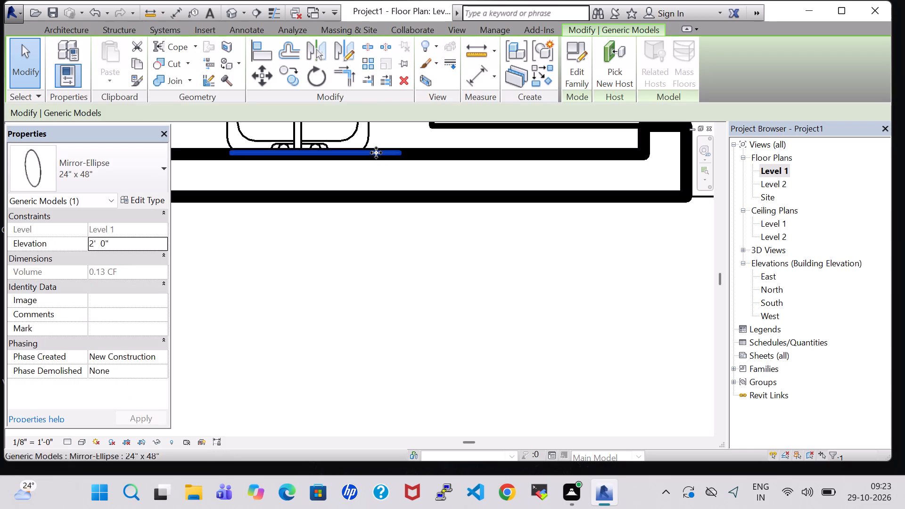
pyautogui.press('Left')
pyautogui.press('Left')
# Nudge the sink and the mirror slightly back east so the mirror sits roughly centered behind the sink.
pyautogui.click(365, 140)
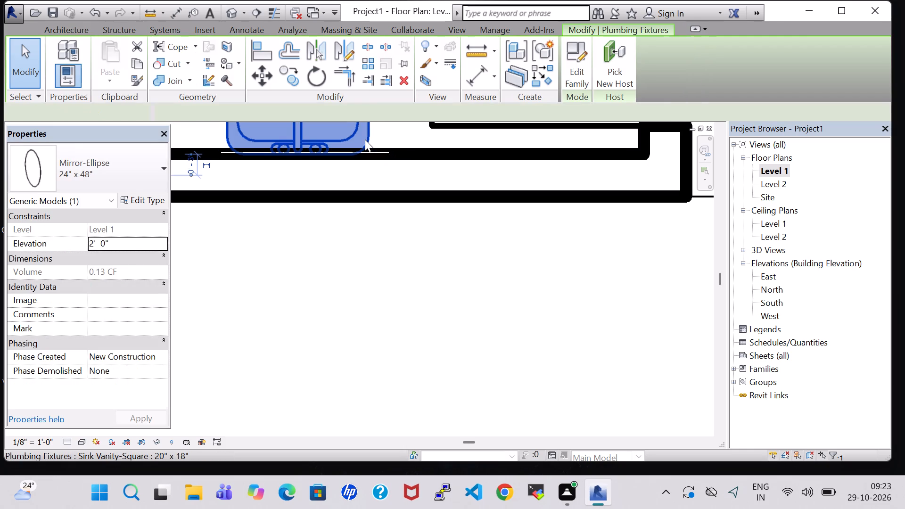
pyautogui.press('Right')
pyautogui.press('Right')
pyautogui.press('Right')
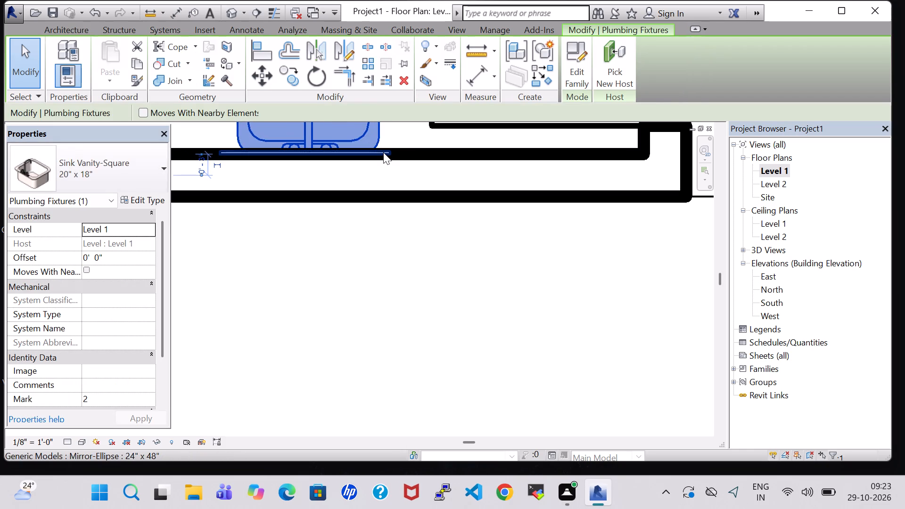
pyautogui.click(383, 152)
pyautogui.press('Right')
pyautogui.press('Right')
pyautogui.click(420, 289)
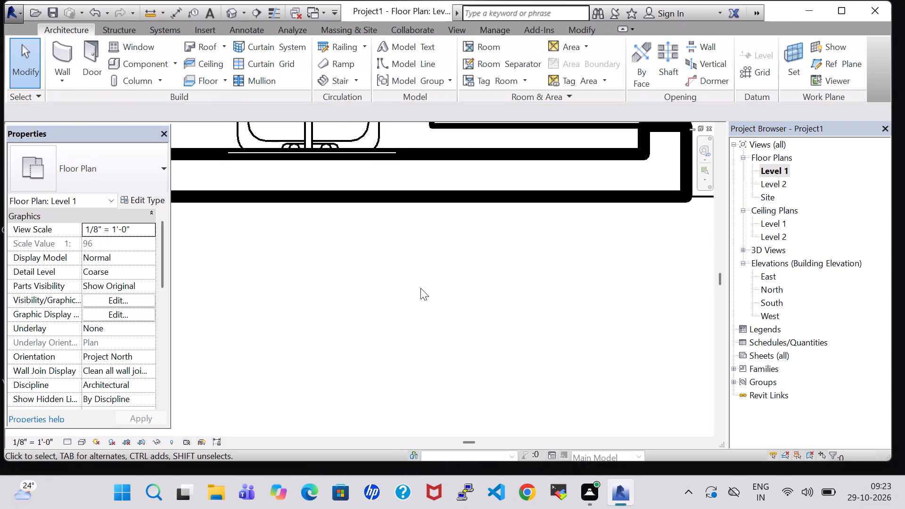
# Examine the toilet, sink and mirror placement in the northwest bathroom in the plan and 3D views.
pyautogui.scroll(-3, 420, 288)
pyautogui.moveTo(420, 287); pyautogui.dragTo(457, 440, button='middle')
pyautogui.scroll(-2, 430, 253)
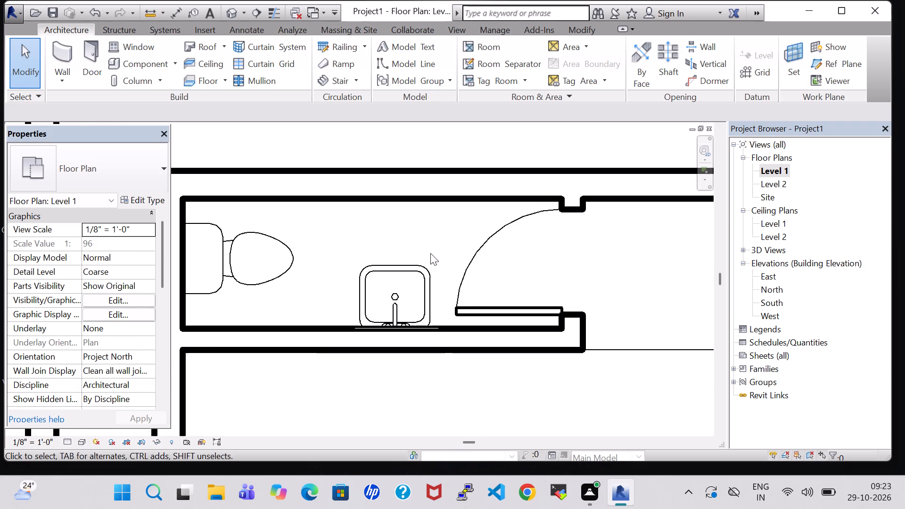
pyautogui.scroll(-1, 430, 253)
pyautogui.click(234, 15)
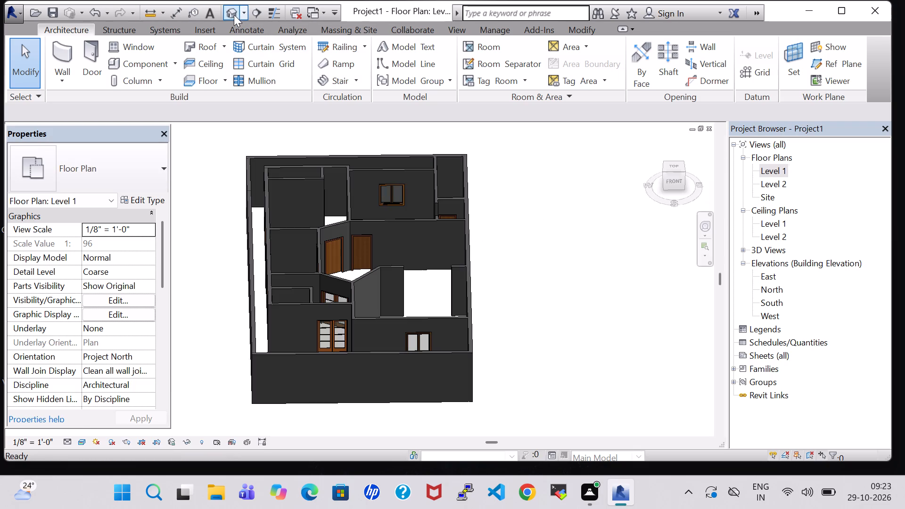
pyautogui.keyDown('shift'); pyautogui.moveTo(490, 188); pyautogui.dragTo(482, 315, button='middle'); pyautogui.keyUp('shift')
pyautogui.scroll(4, 417, 171)
pyautogui.keyDown('shift'); pyautogui.moveTo(397, 161); pyautogui.dragTo(400, 181, button='middle'); pyautogui.keyUp('shift')
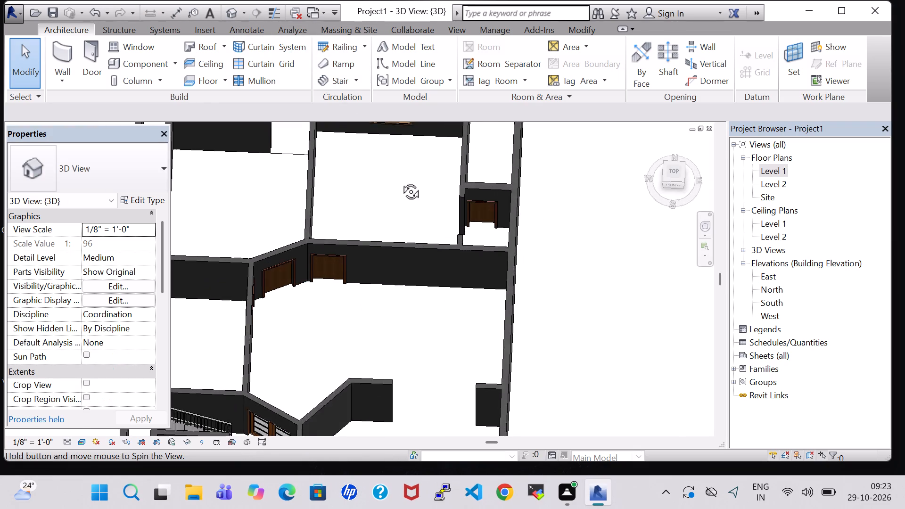
pyautogui.keyDown('shift'); pyautogui.moveTo(400, 181); pyautogui.dragTo(402, 232, button='middle'); pyautogui.keyUp('shift')
pyautogui.scroll(1, 367, 202)
pyautogui.moveTo(367, 202); pyautogui.dragTo(449, 357, button='middle')
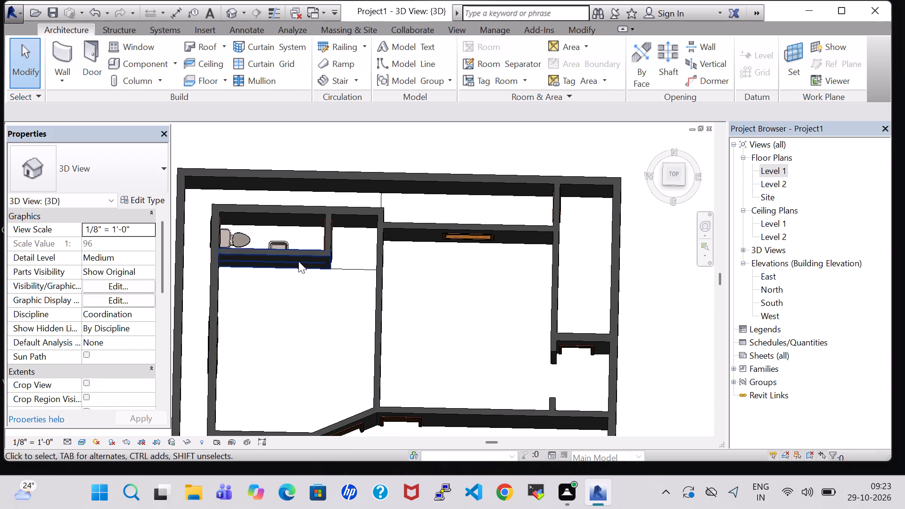
pyautogui.click(298, 261)
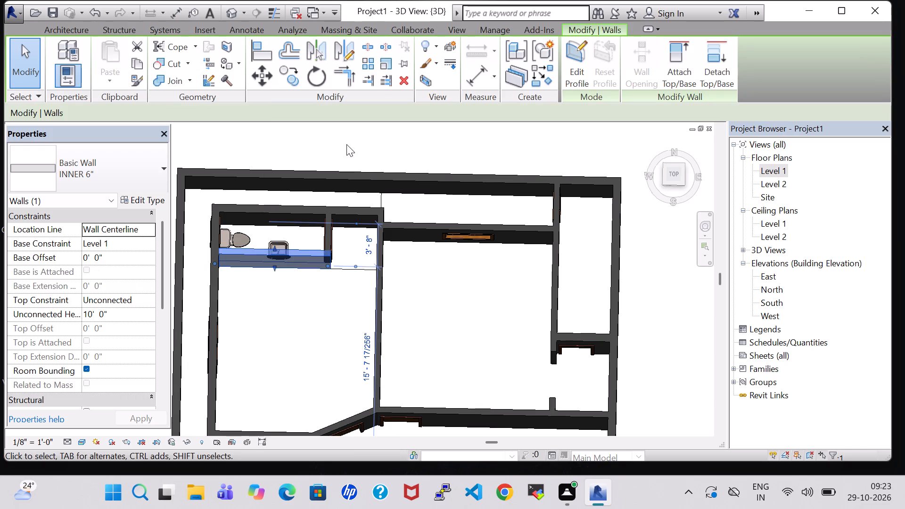
pyautogui.click(346, 144)
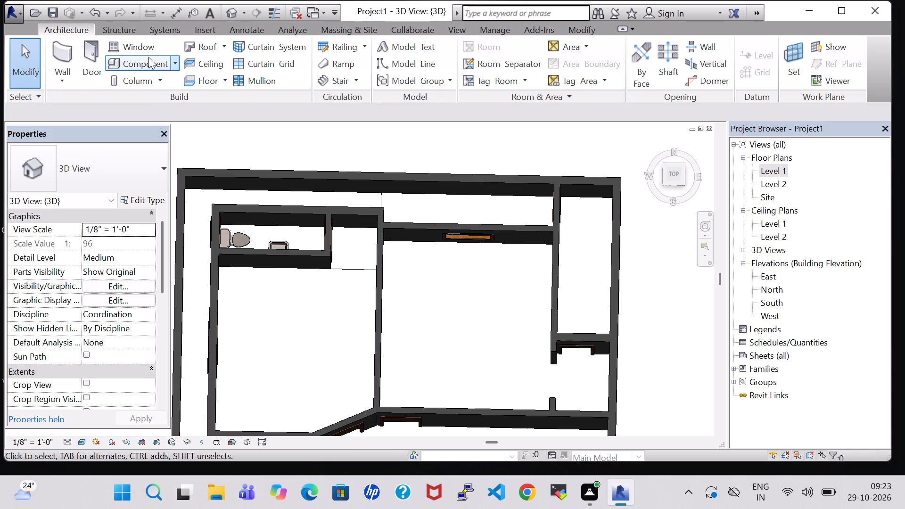
# Load the Floor Drain - Round family from the imperial library's Plumbing > MEP > Fixtures > Drains folder.
pyautogui.click(148, 57)
pyautogui.click(584, 69)
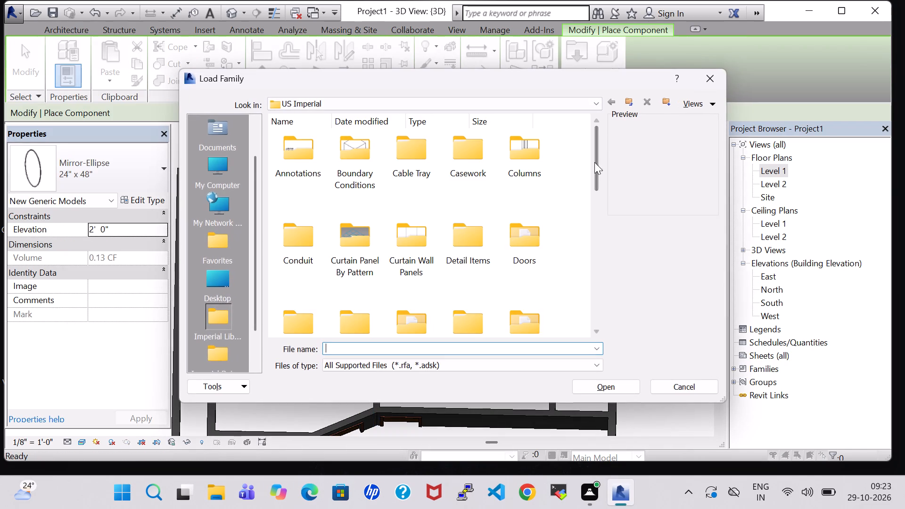
pyautogui.click(529, 318)
pyautogui.press('p')
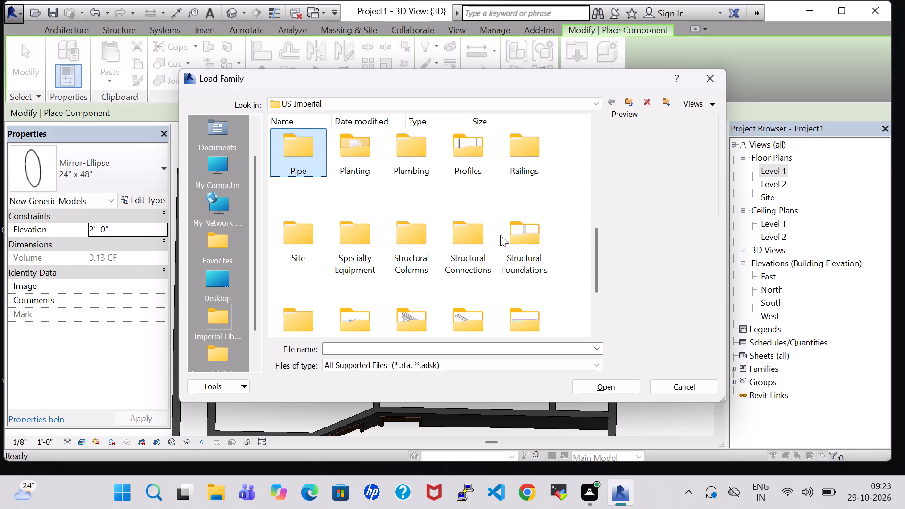
pyautogui.doubleClick(422, 173)
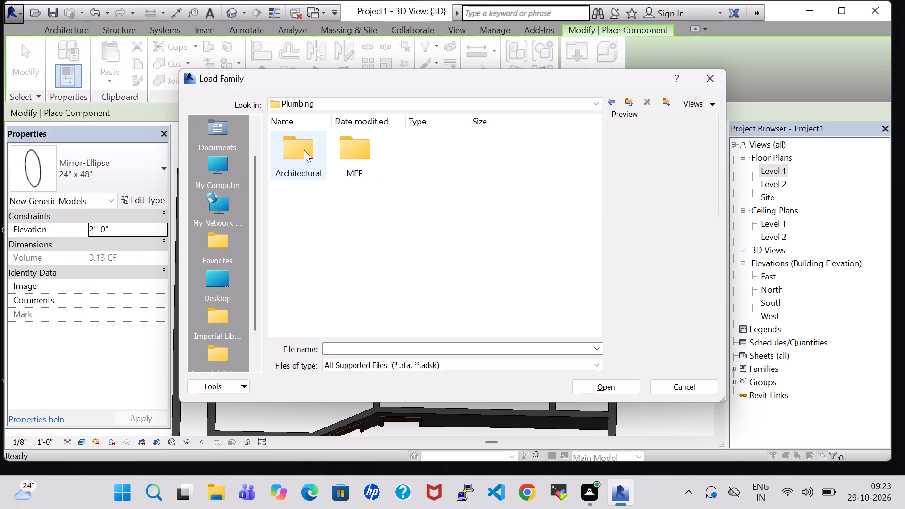
pyautogui.doubleClick(295, 150)
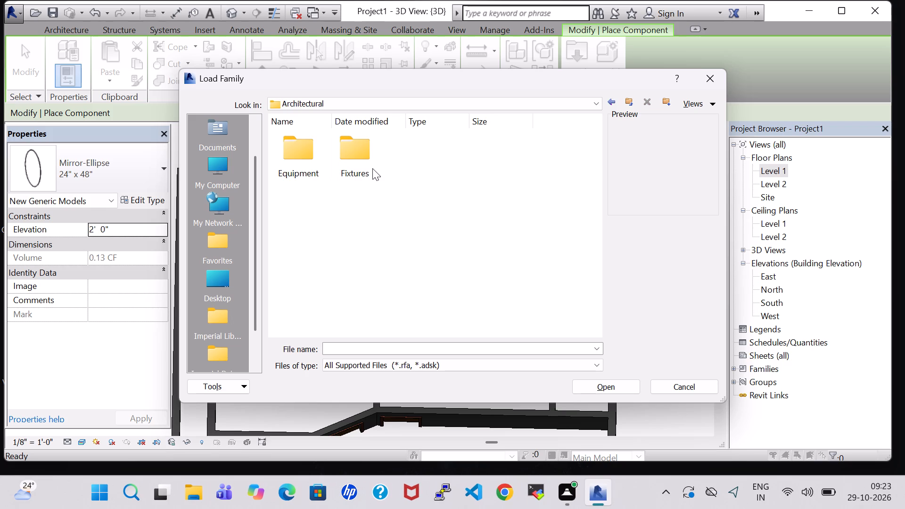
pyautogui.click(372, 168)
pyautogui.doubleClick(364, 166)
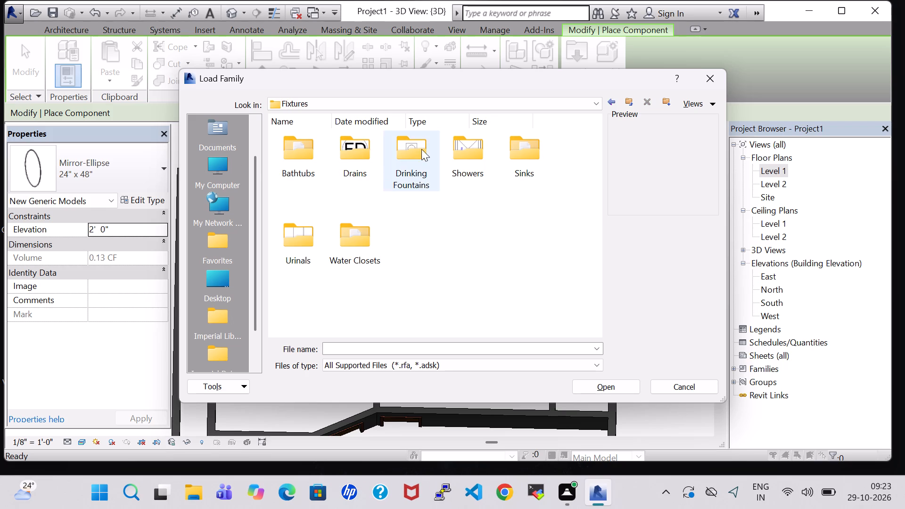
pyautogui.doubleClick(536, 151)
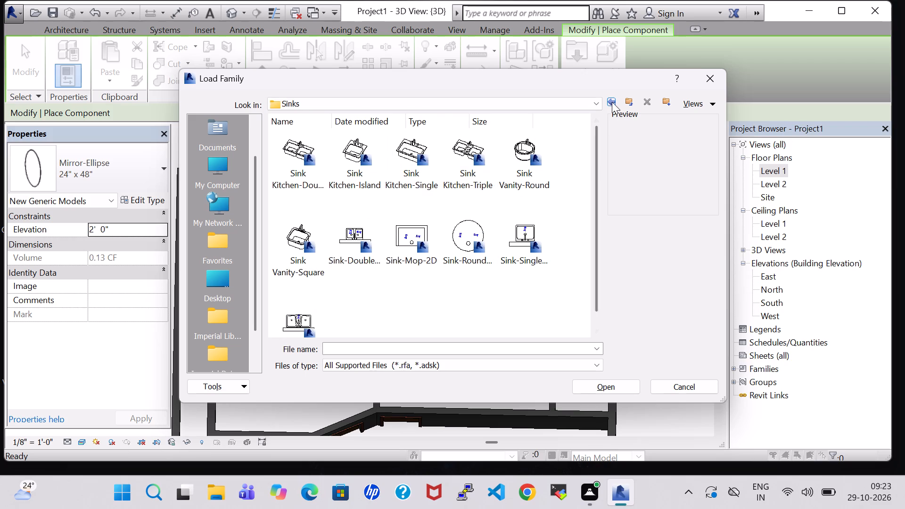
pyautogui.click(611, 101)
pyautogui.click(611, 101)
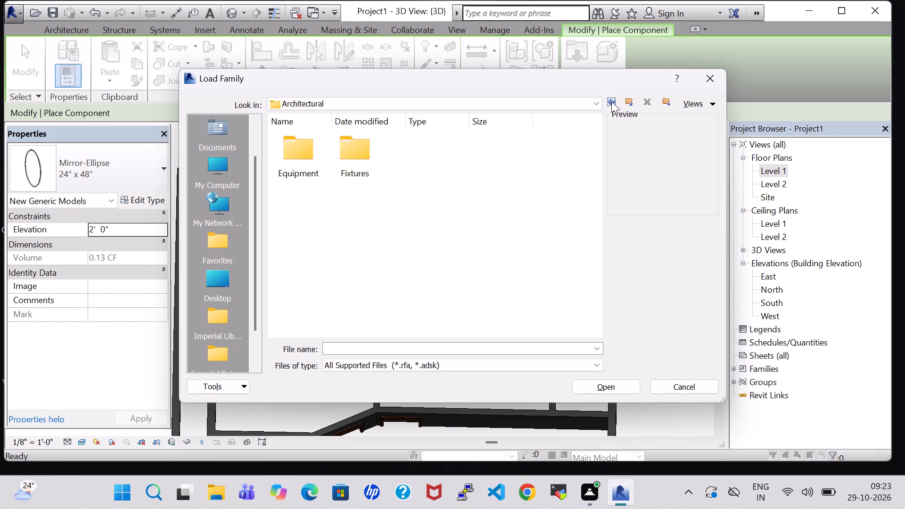
pyautogui.click(611, 101)
pyautogui.doubleClick(346, 148)
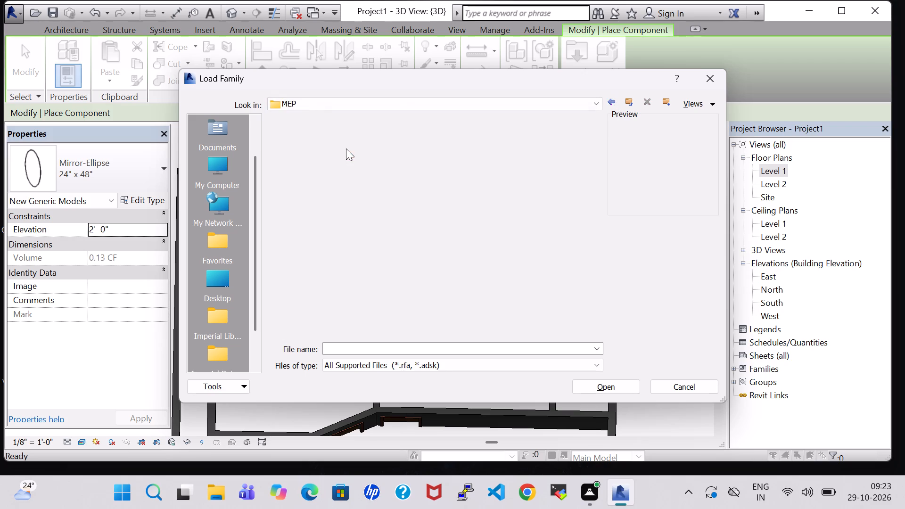
pyautogui.doubleClick(348, 149)
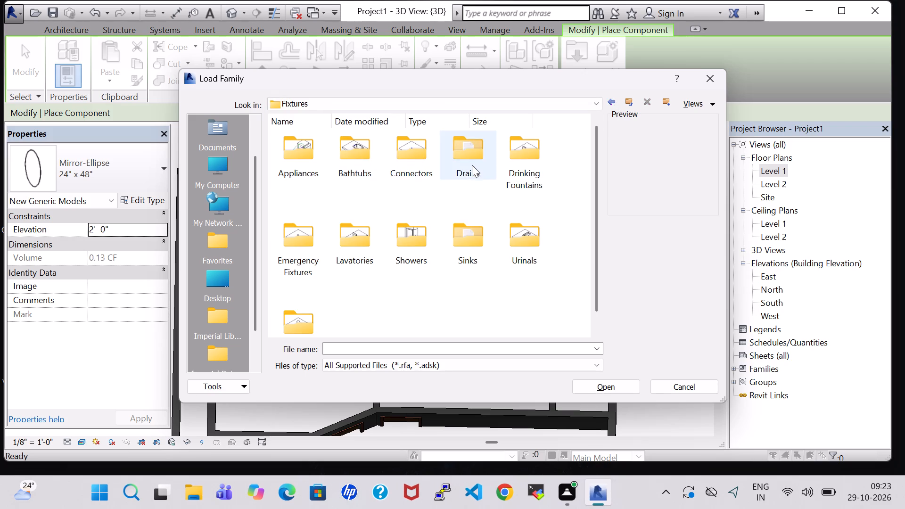
pyautogui.doubleClick(472, 165)
pyautogui.click(349, 148)
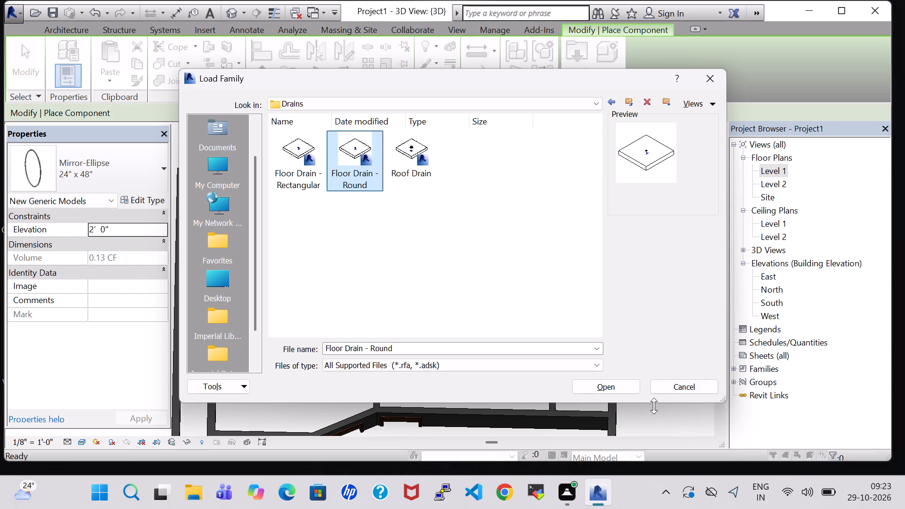
pyautogui.click(610, 387)
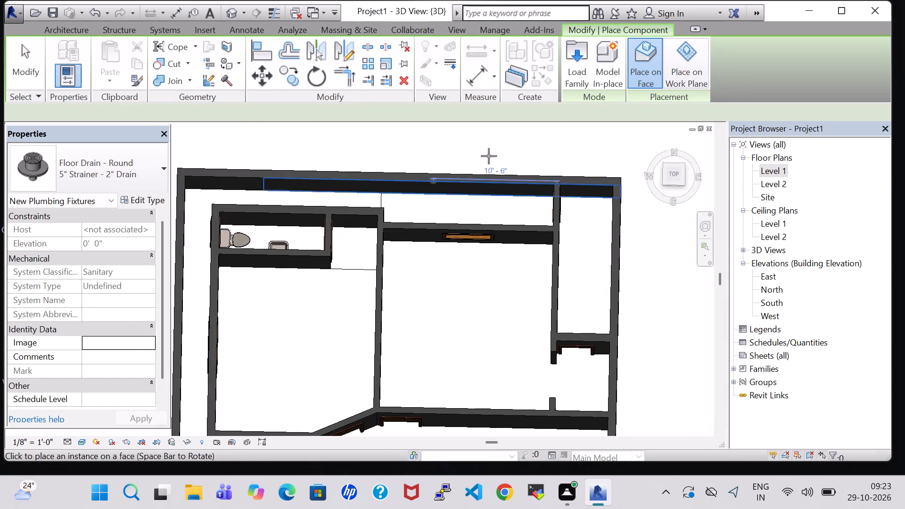
# Place a round floor drain, 5" Strainer - 2" Drain, on the Level 1 work plane near the bathroom's north wall, between toilet and sink.
pyautogui.click(691, 71)
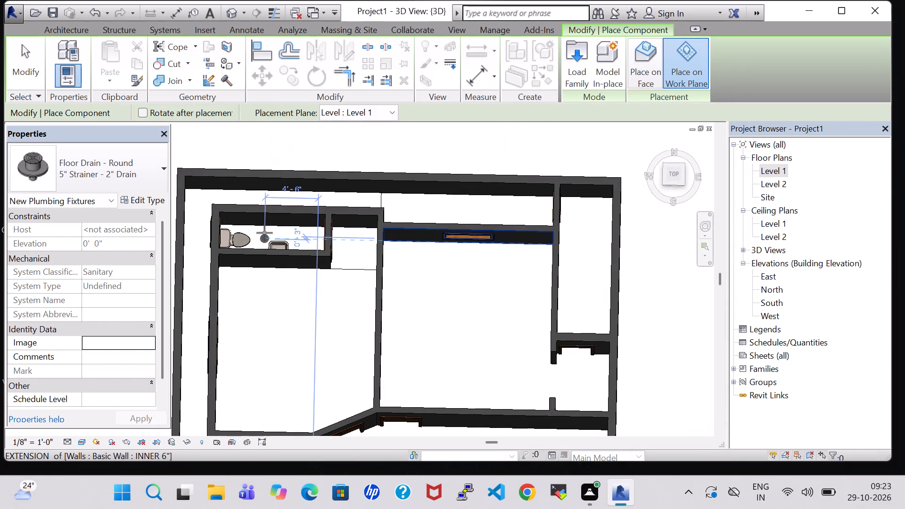
pyautogui.keyDown('shift'); pyautogui.moveTo(264, 233); pyautogui.dragTo(278, 300, button='middle'); pyautogui.keyUp('shift')
pyautogui.keyDown('shift'); pyautogui.moveTo(271, 290); pyautogui.dragTo(271, 244, button='middle'); pyautogui.keyUp('shift')
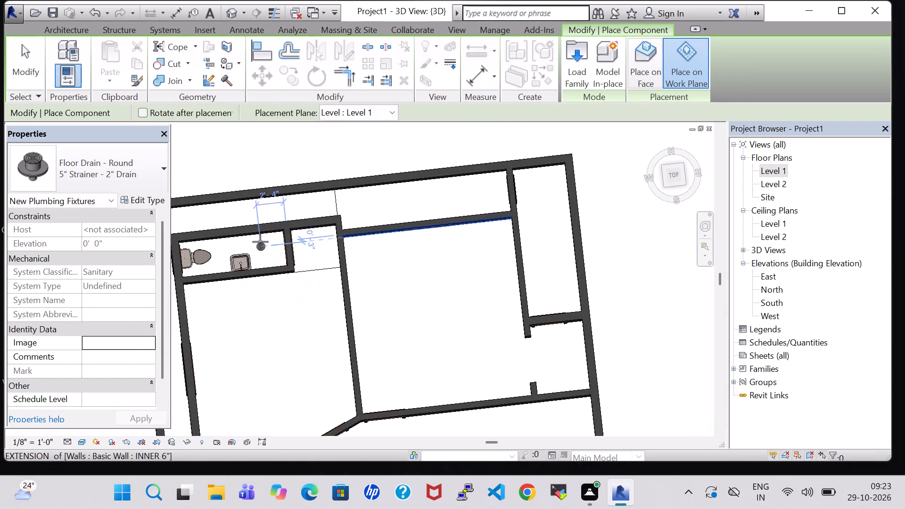
pyautogui.scroll(5, 260, 242)
pyautogui.moveTo(212, 245); pyautogui.dragTo(339, 238, button='middle')
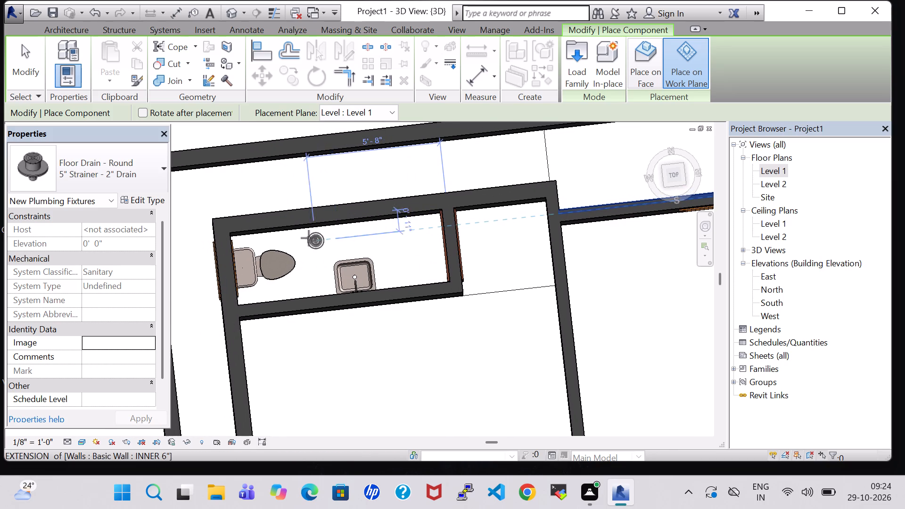
pyautogui.scroll(5, 306, 238)
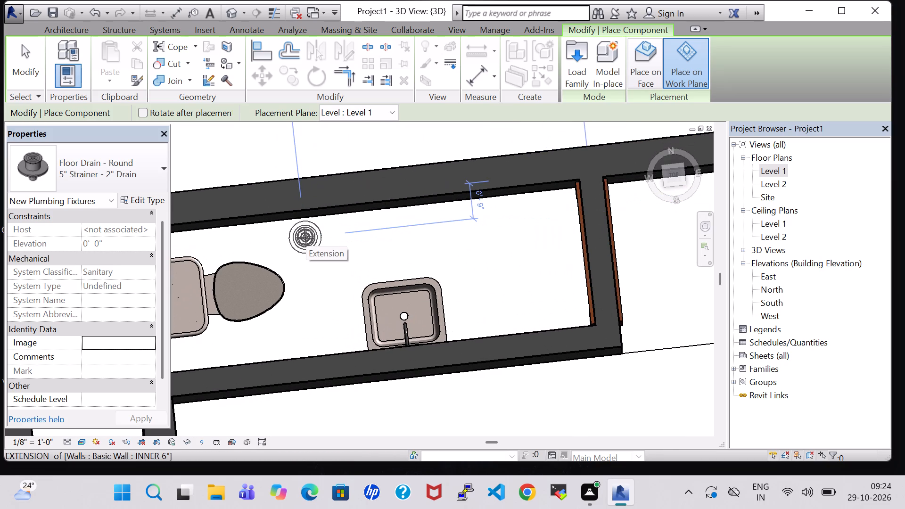
pyautogui.click(306, 238)
pyautogui.press('Escape')
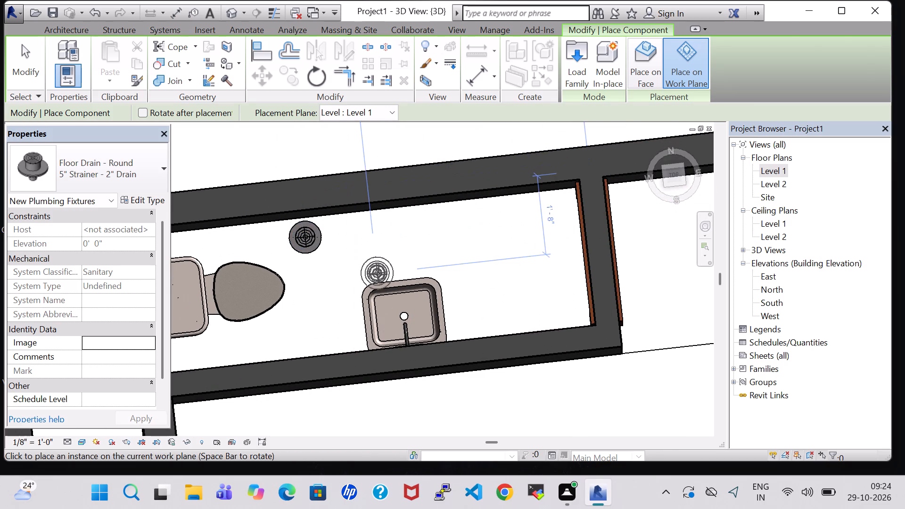
pyautogui.press('Escape')
# Examine the northwest bathroom's fixtures and floor drain in the Level 1 plan and the 3D view.
pyautogui.doubleClick(782, 175)
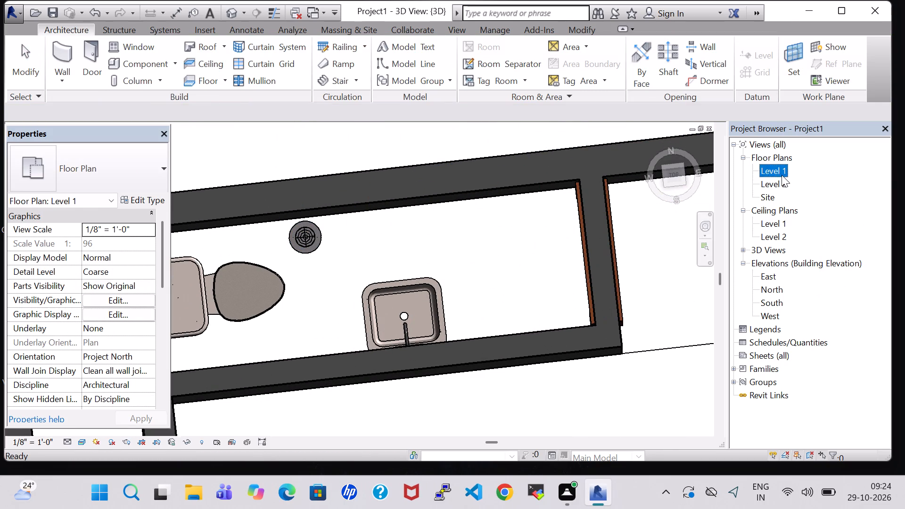
pyautogui.scroll(-4, 309, 272)
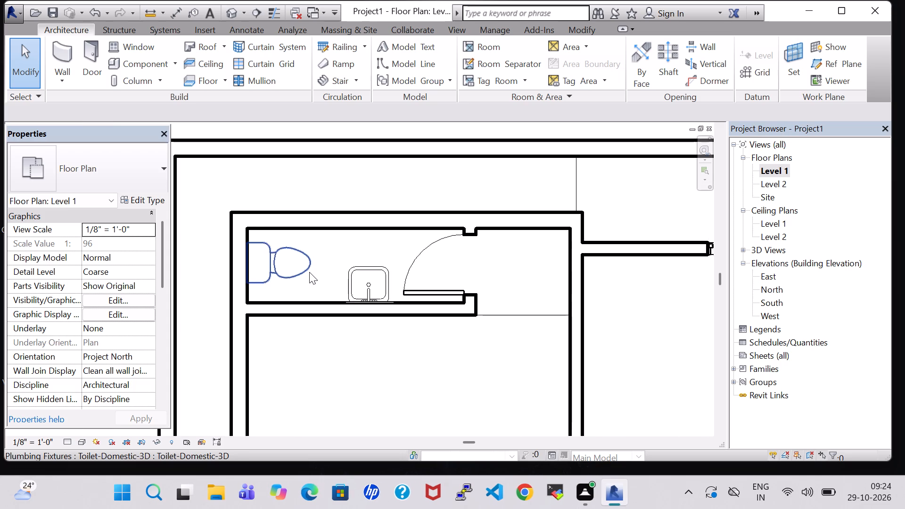
pyautogui.scroll(-1, 309, 272)
pyautogui.click(228, 15)
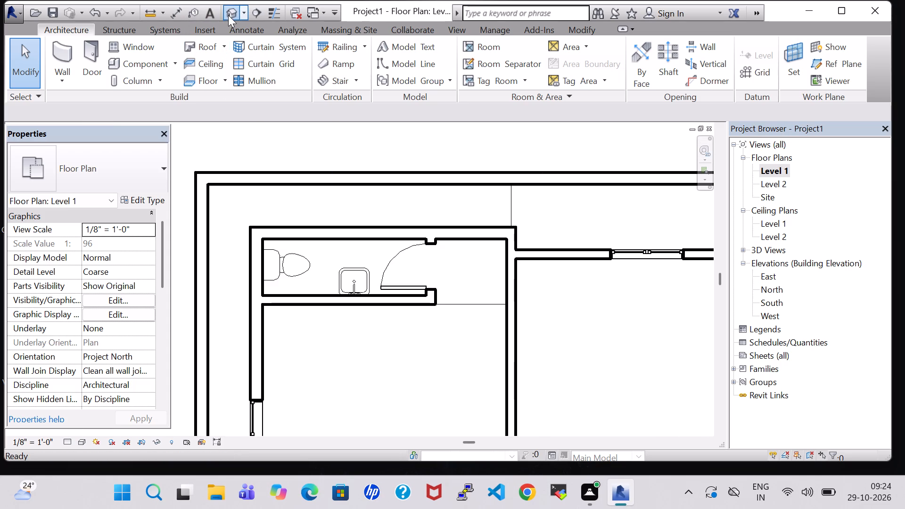
pyautogui.moveTo(337, 270); pyautogui.dragTo(458, 264, button='middle')
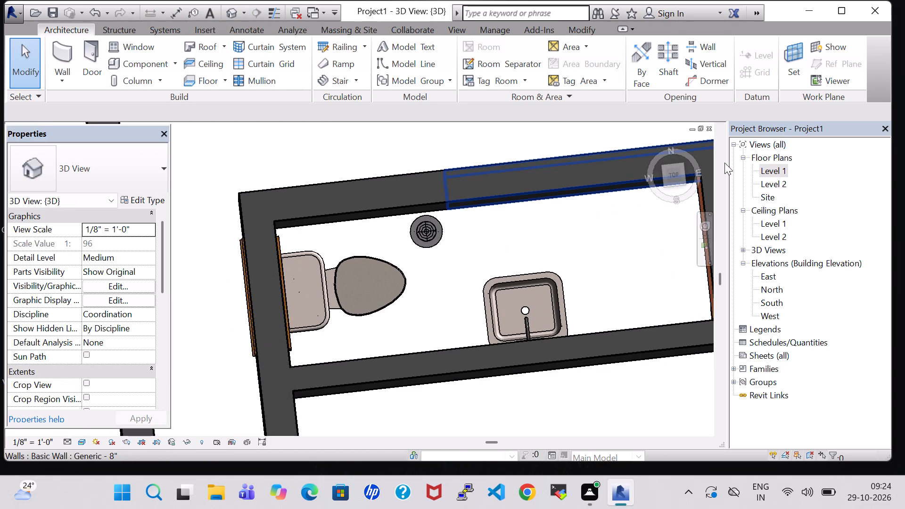
pyautogui.click(783, 168)
pyautogui.click(783, 168)
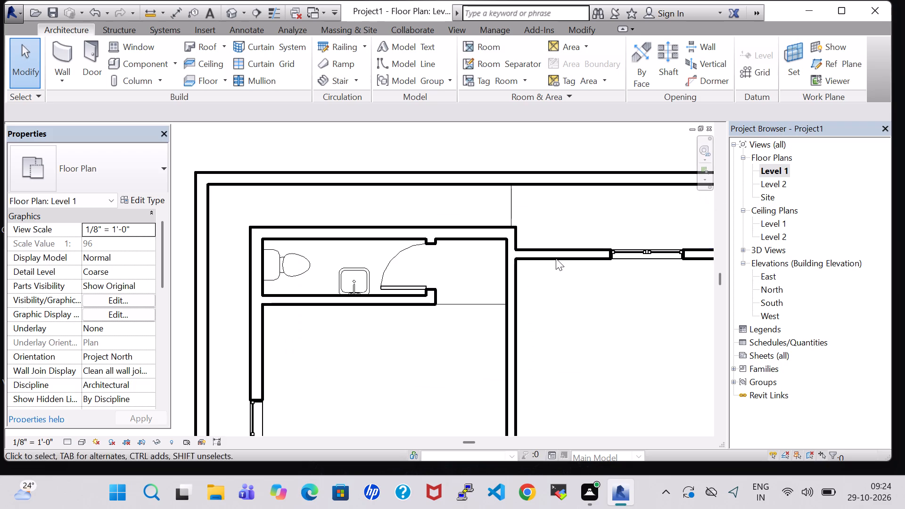
# Place a room with a tag inside the northwest bathroom on the Level 1 plan.
pyautogui.scroll(-2, 521, 270)
pyautogui.click(480, 51)
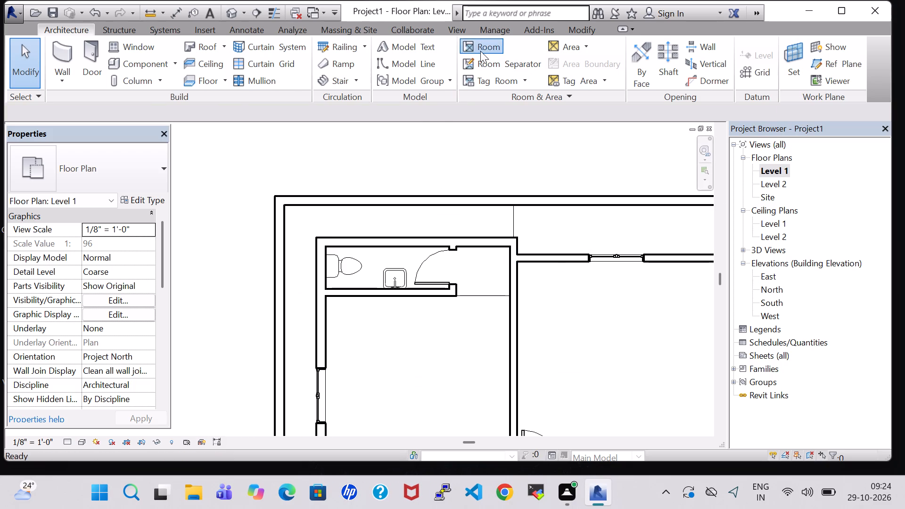
pyautogui.click(397, 273)
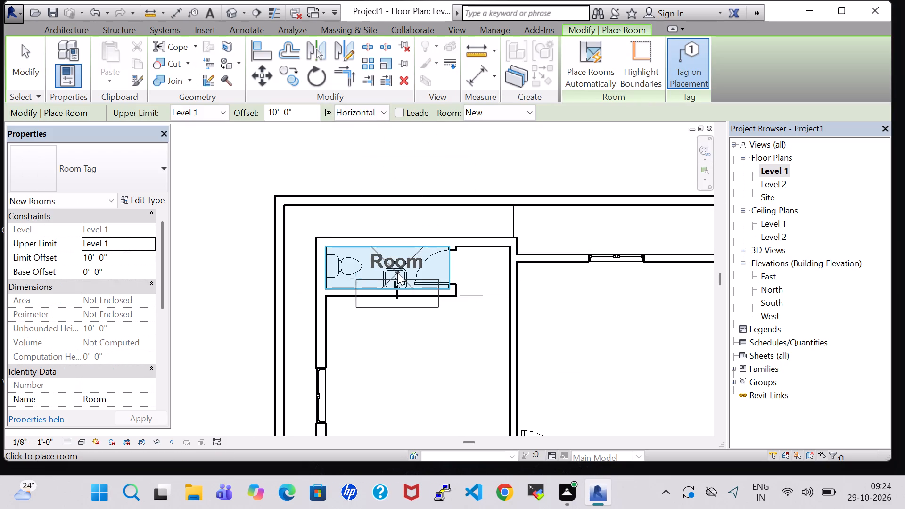
pyautogui.press('Escape')
pyautogui.press('Escape')
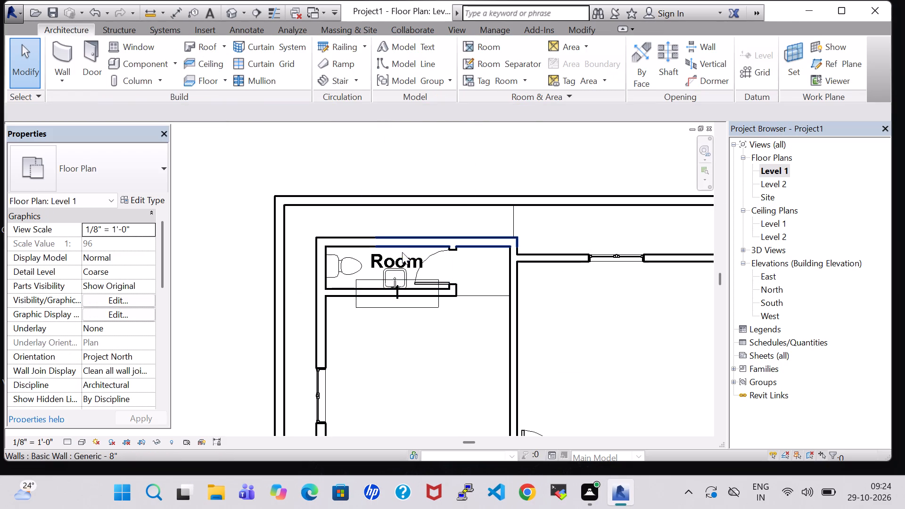
# Turn off Show Room Number in the Room Tag type properties.
pyautogui.click(403, 261)
pyautogui.click(159, 202)
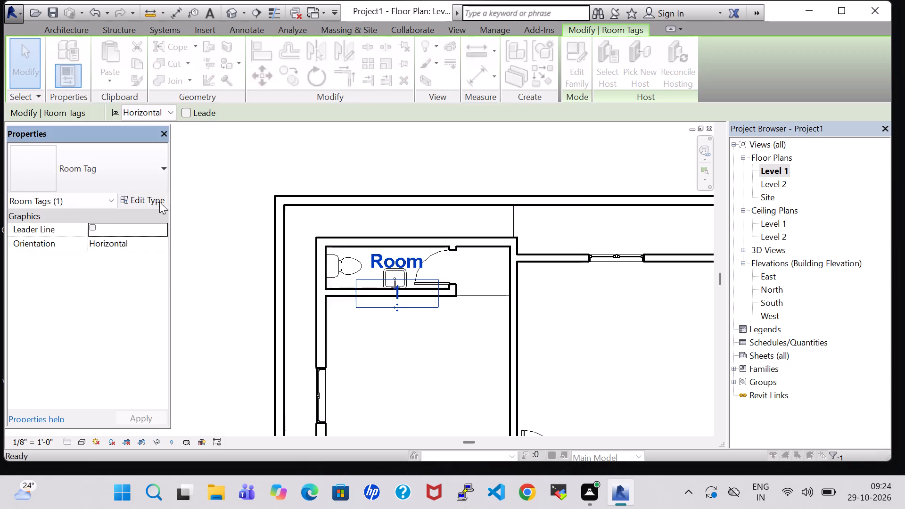
pyautogui.click(326, 206)
pyautogui.click(415, 439)
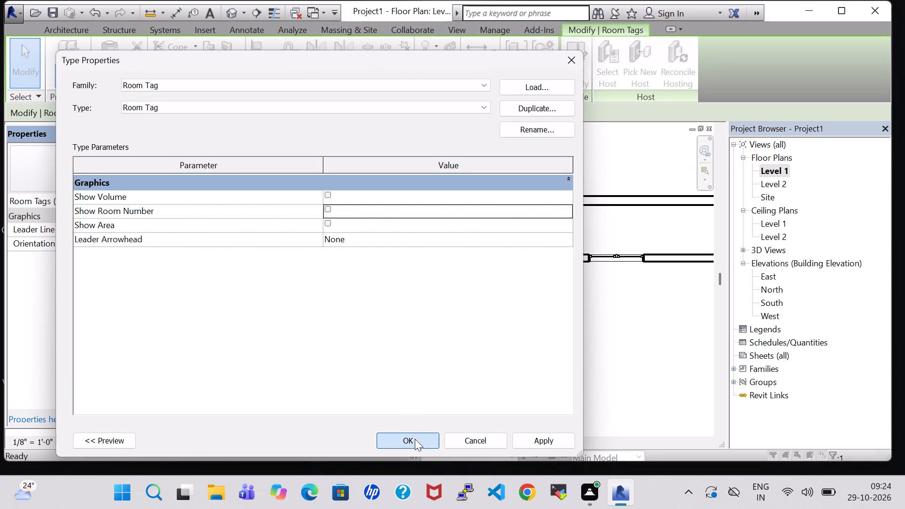
# Rename the bathroom's room tag as BATH.
pyautogui.doubleClick(395, 263)
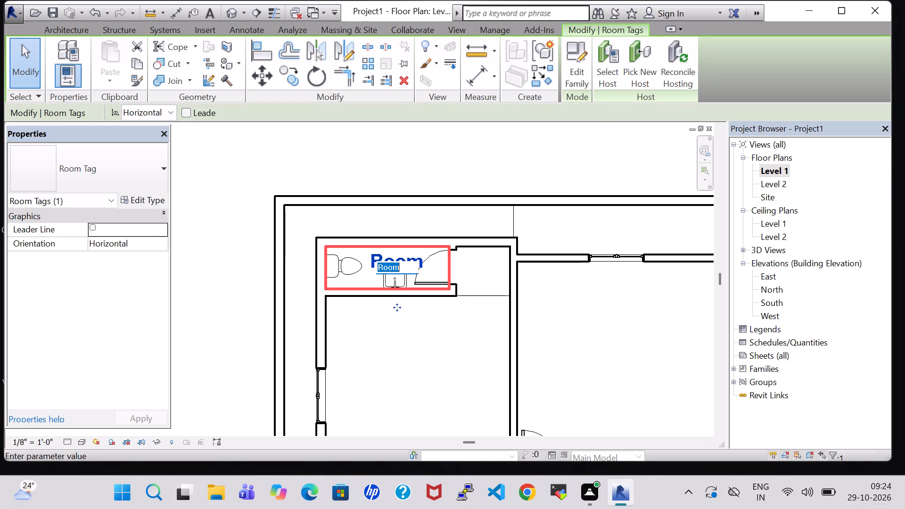
pyautogui.press('BackSpace')
pyautogui.write('BATH')
pyautogui.press('Return')
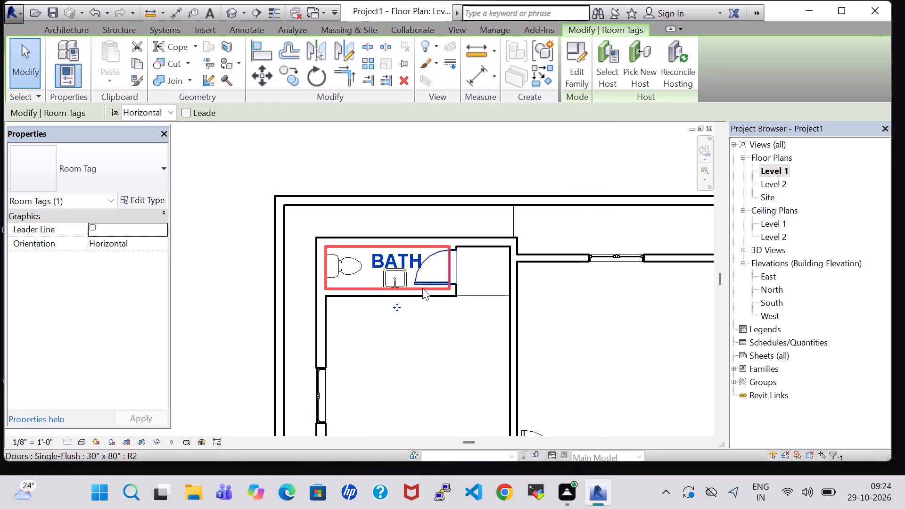
pyautogui.click(446, 354)
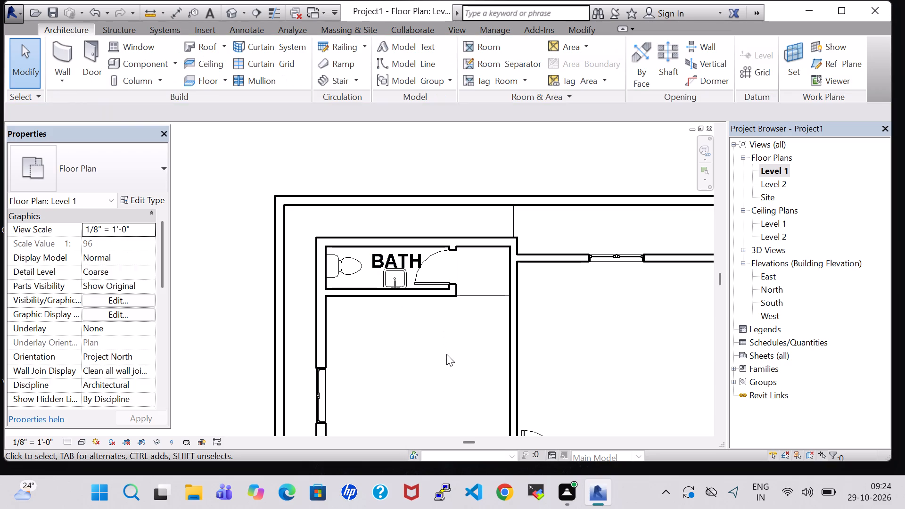
# Place a tagged room in the small alcove east of the bathroom and name it DRESS.
pyautogui.click(486, 45)
pyautogui.click(475, 280)
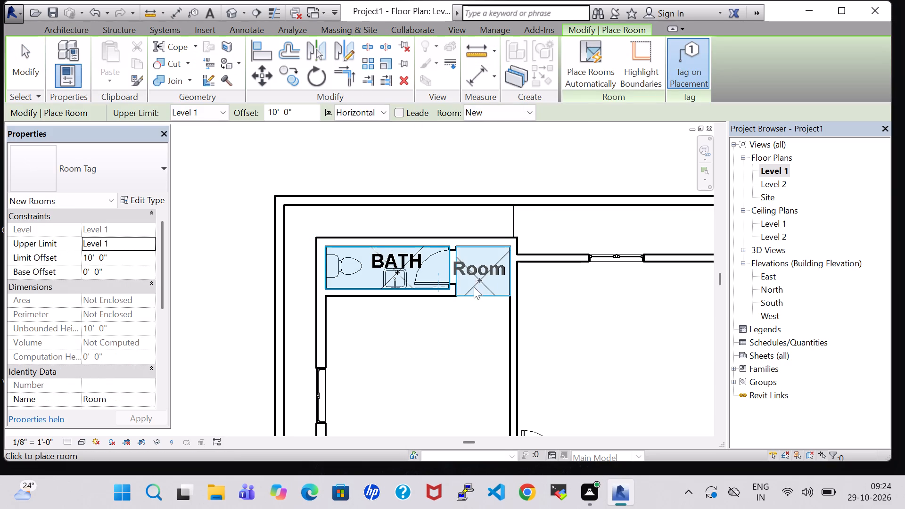
pyautogui.press('Escape')
pyautogui.press('Escape')
pyautogui.doubleClick(485, 263)
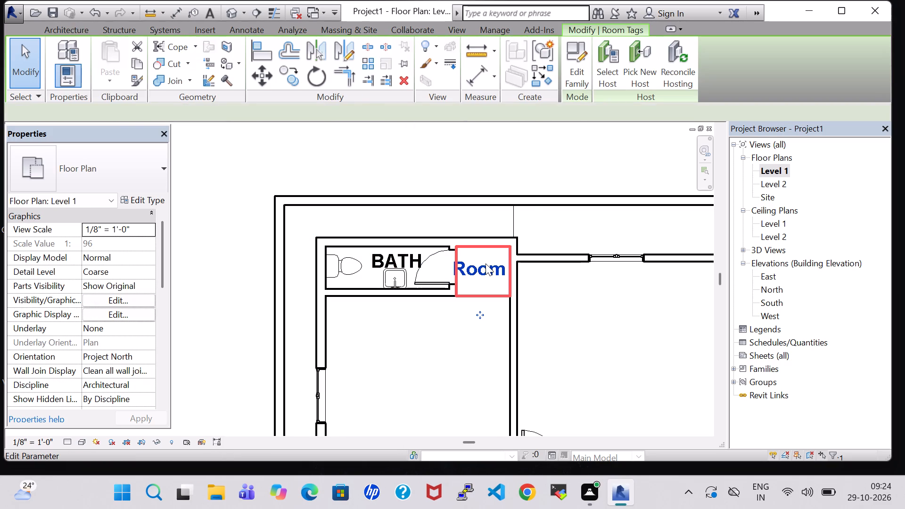
pyautogui.press('BackSpace')
pyautogui.write('DRESS')
pyautogui.press('Return')
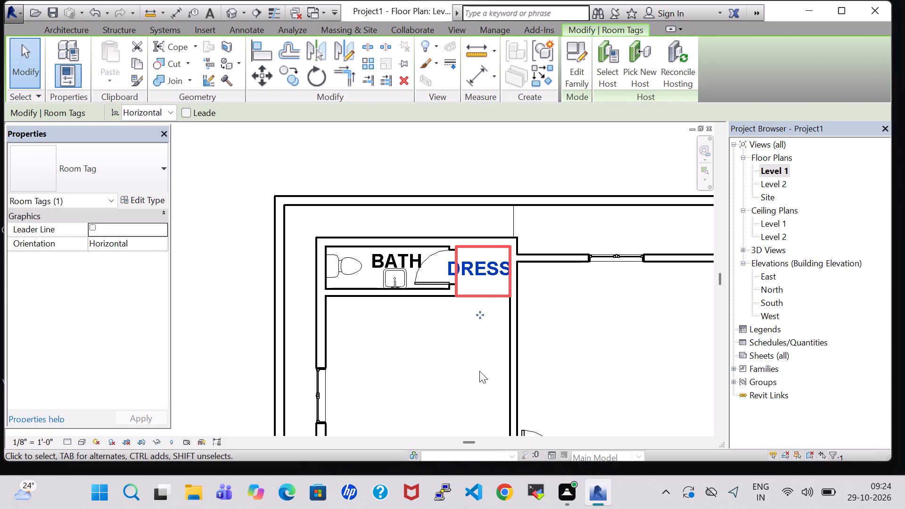
pyautogui.click(479, 371)
# Nudge the DRESS tag slightly south within its alcove, clear of the BATH label.
pyautogui.click(486, 264)
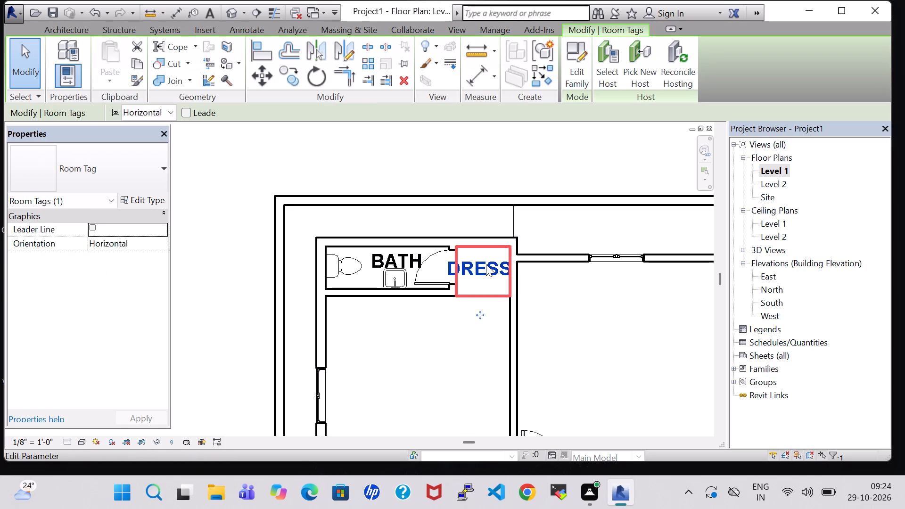
pyautogui.press('Down')
pyautogui.press('Down')
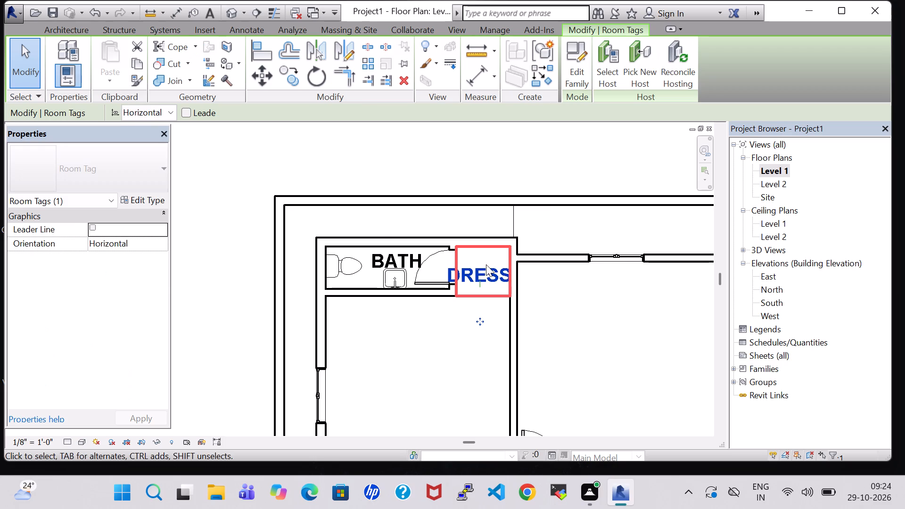
pyautogui.click(428, 375)
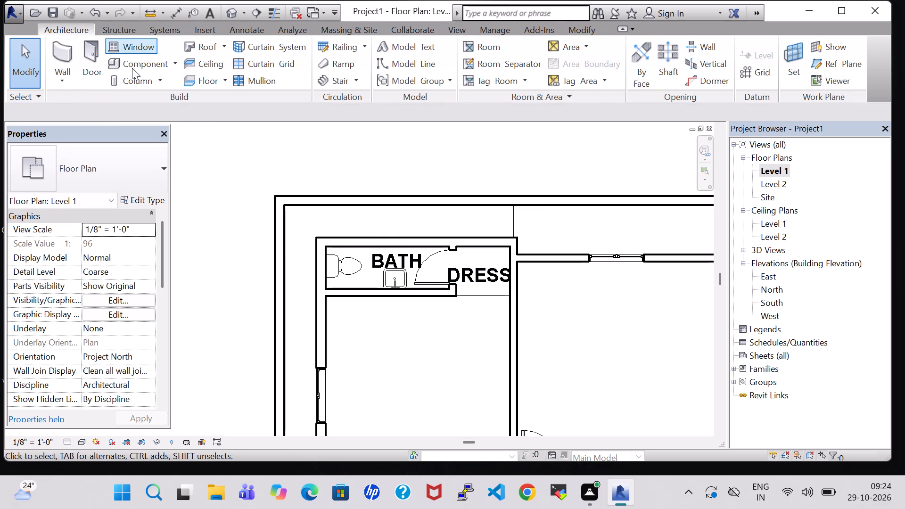
# Load the Dresser family from the Furniture Storage library and place it along the north wall of the DRESS alcove.
pyautogui.click(132, 68)
pyautogui.click(571, 58)
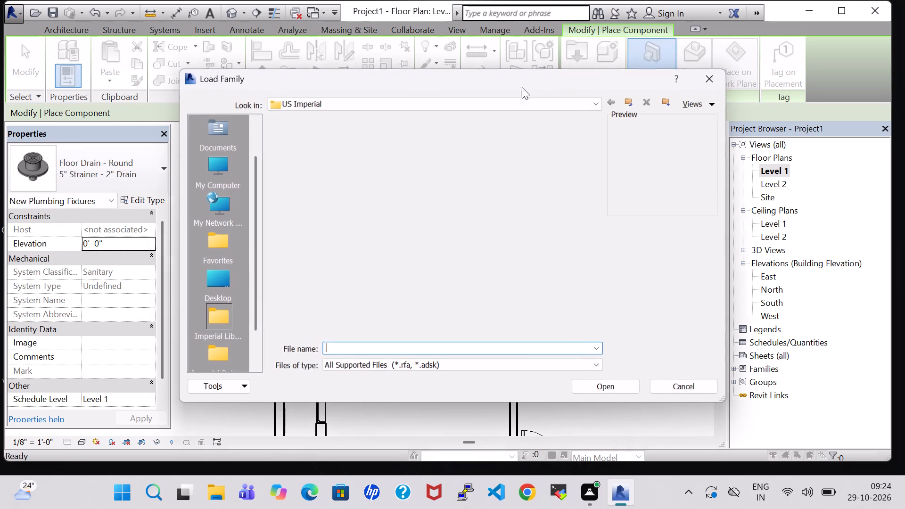
pyautogui.doubleClick(526, 326)
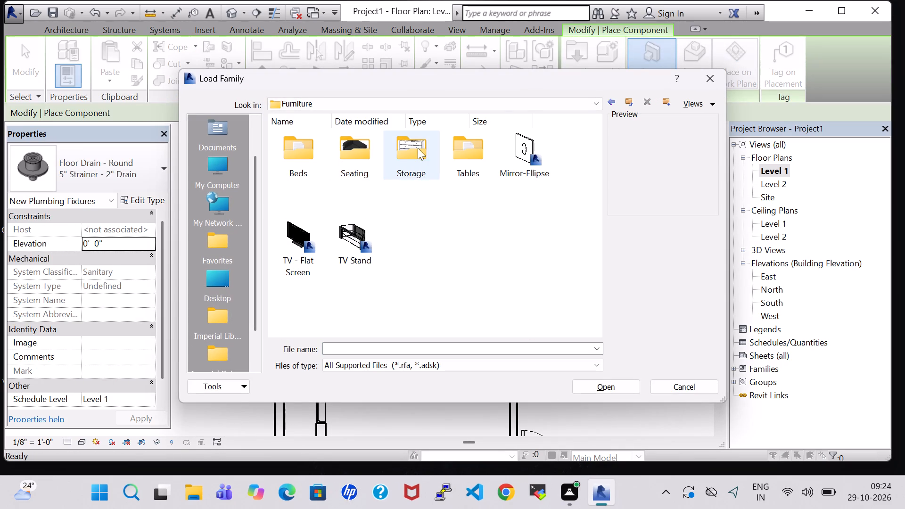
pyautogui.doubleClick(425, 150)
pyautogui.click(395, 250)
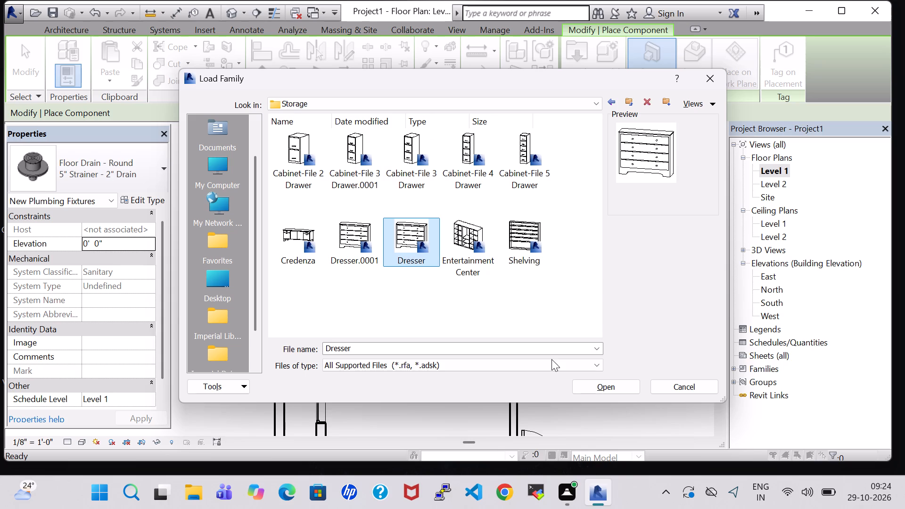
pyautogui.click(601, 385)
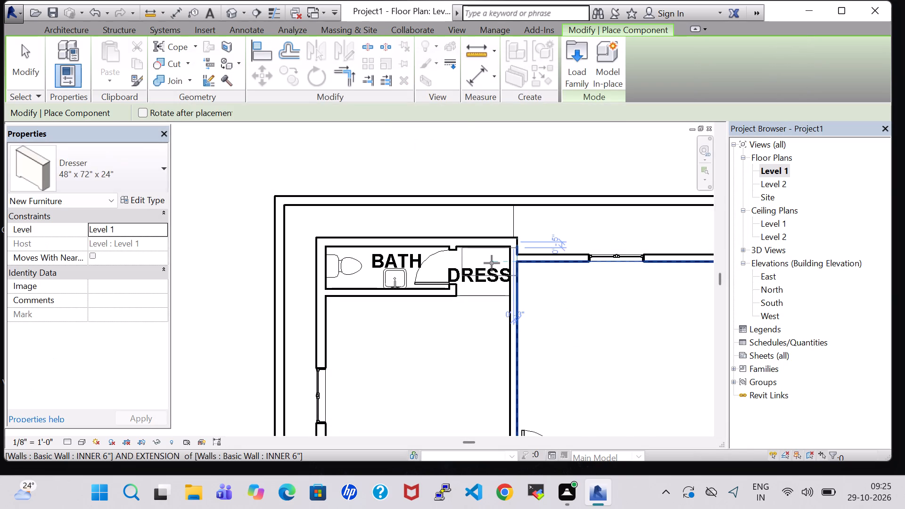
pyautogui.scroll(7, 492, 263)
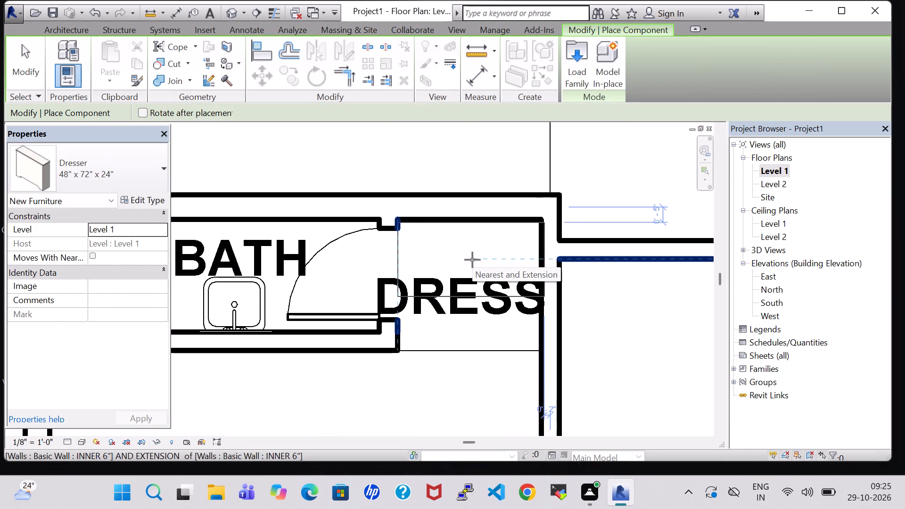
pyautogui.click(472, 256)
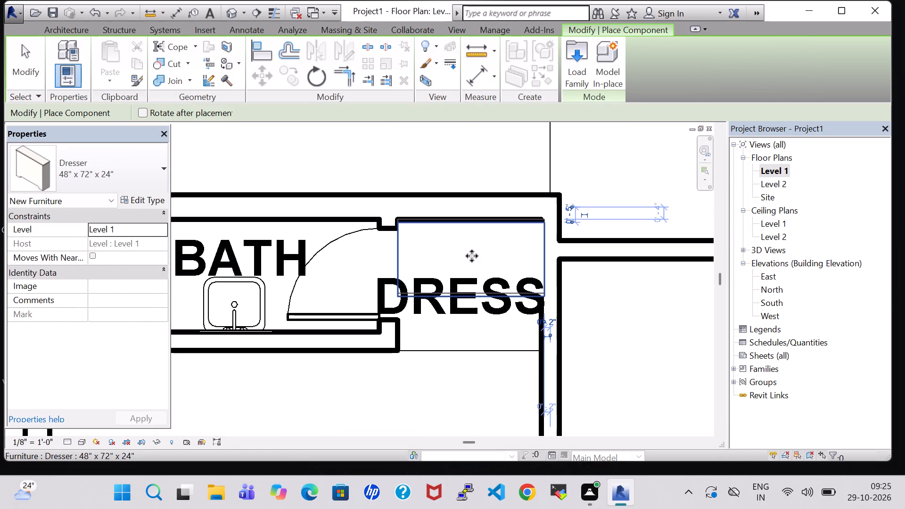
pyautogui.press('Escape')
pyautogui.press('Escape')
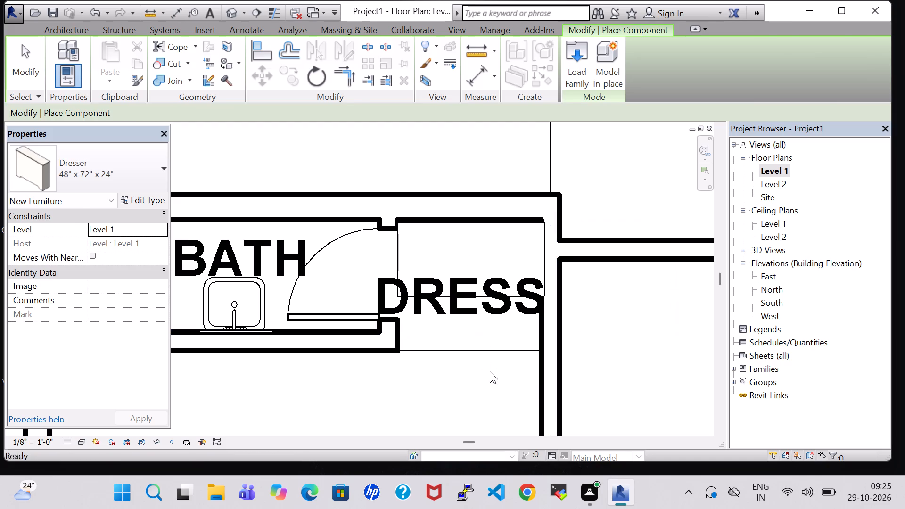
# Set the Width of the dresser type in the DRESS alcove to 3' 0".
pyautogui.click(403, 245)
pyautogui.click(460, 348)
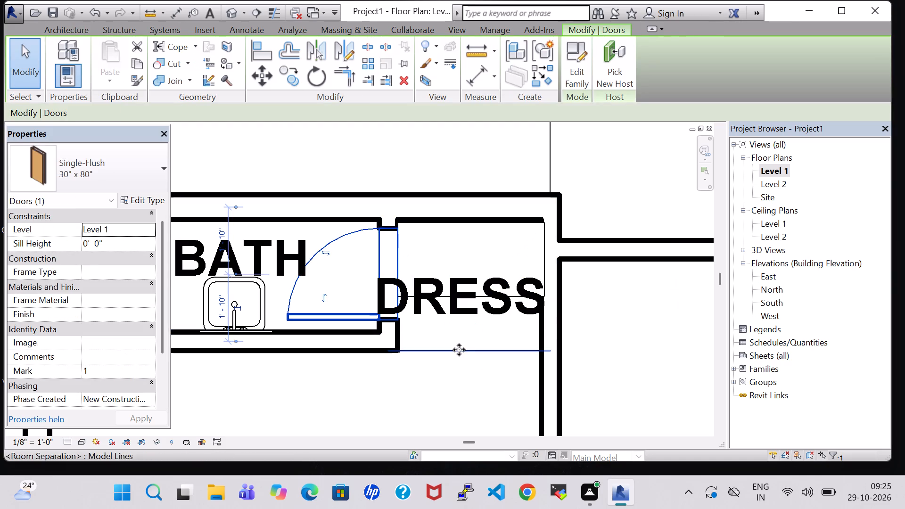
pyautogui.click(449, 294)
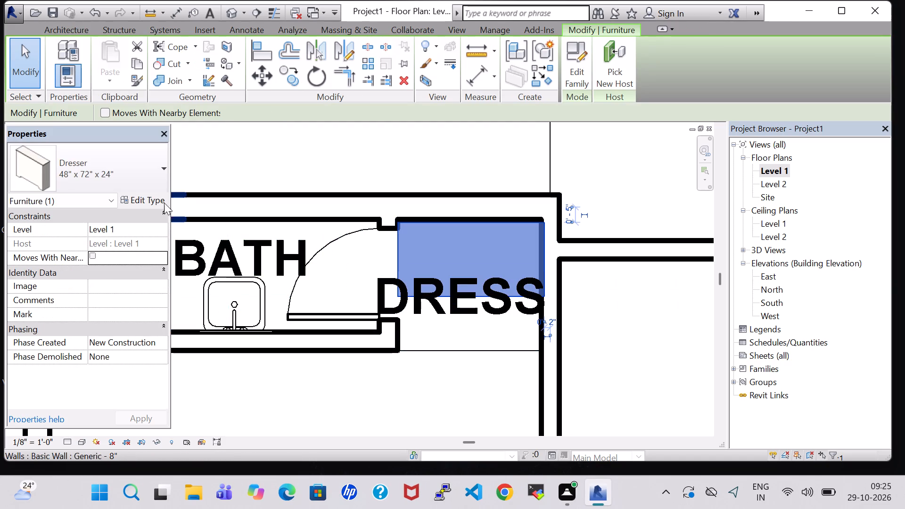
pyautogui.click(124, 193)
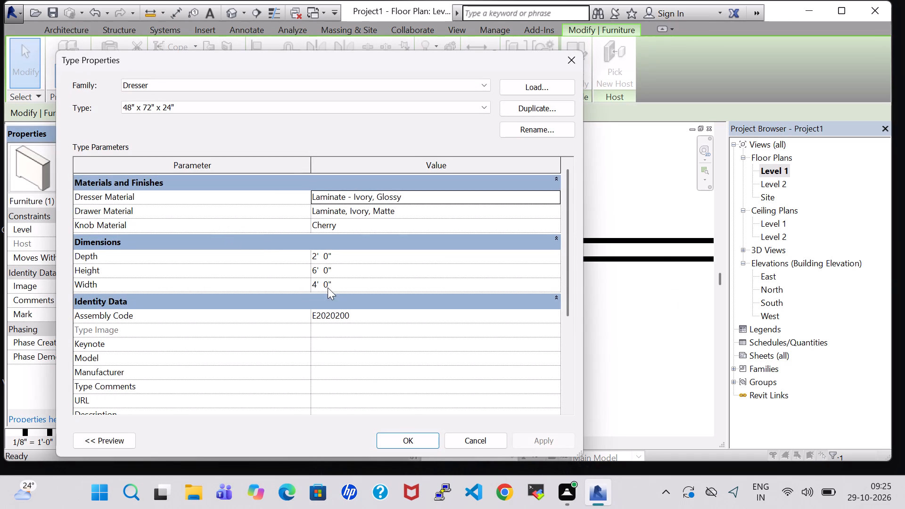
pyautogui.click(317, 286)
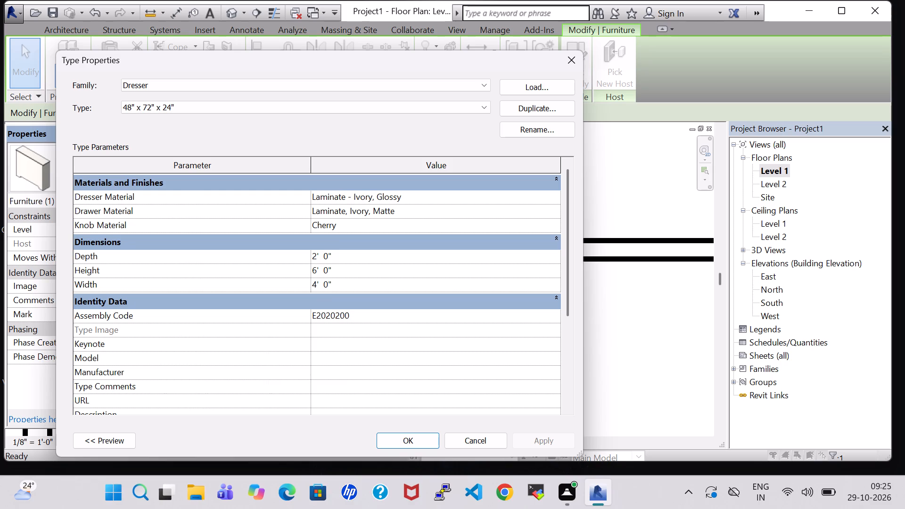
pyautogui.press('BackSpace')
pyautogui.press('3')
pyautogui.press('Return')
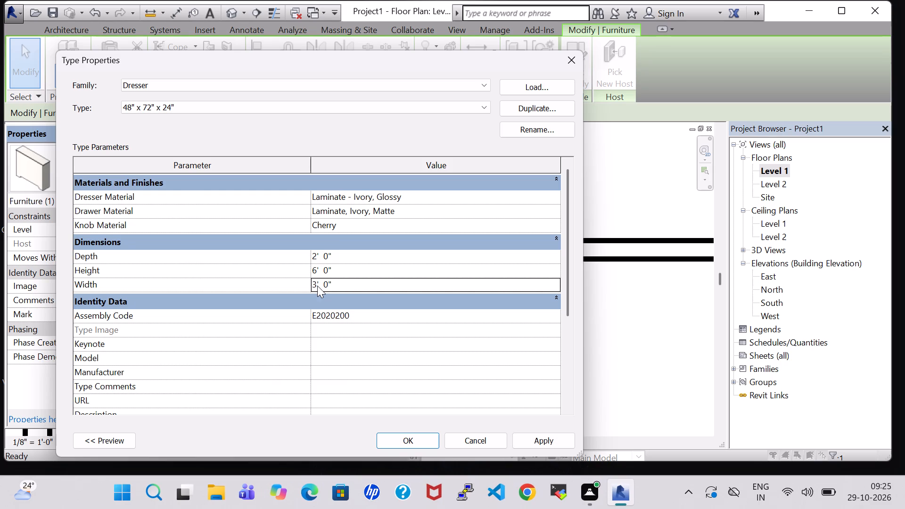
pyautogui.click(408, 442)
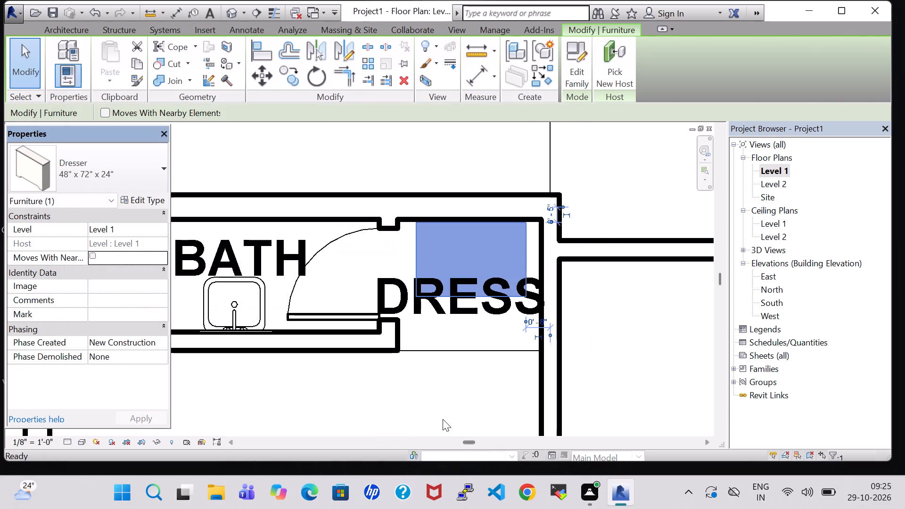
pyautogui.click(443, 419)
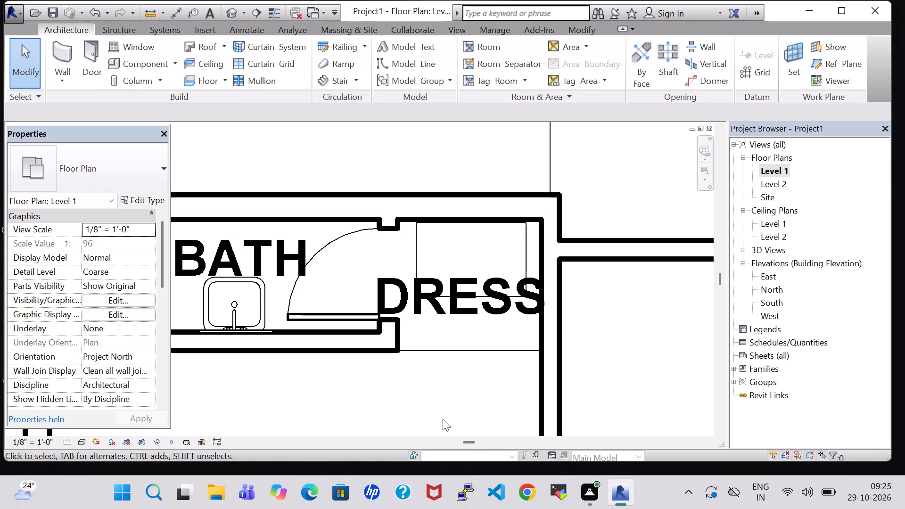
# Nudge the dresser slightly east, toward the alcove's east wall.
pyautogui.click(415, 245)
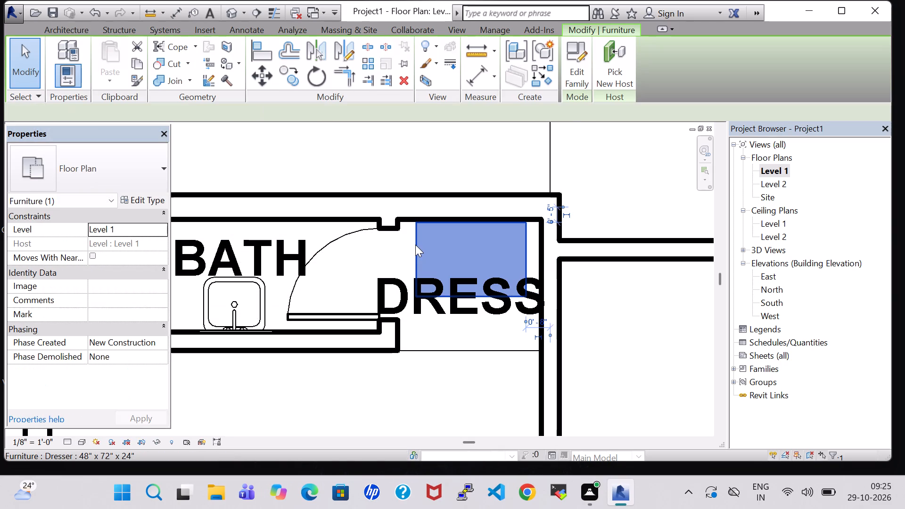
pyautogui.press('Right')
pyautogui.press('Right')
pyautogui.press('Right')
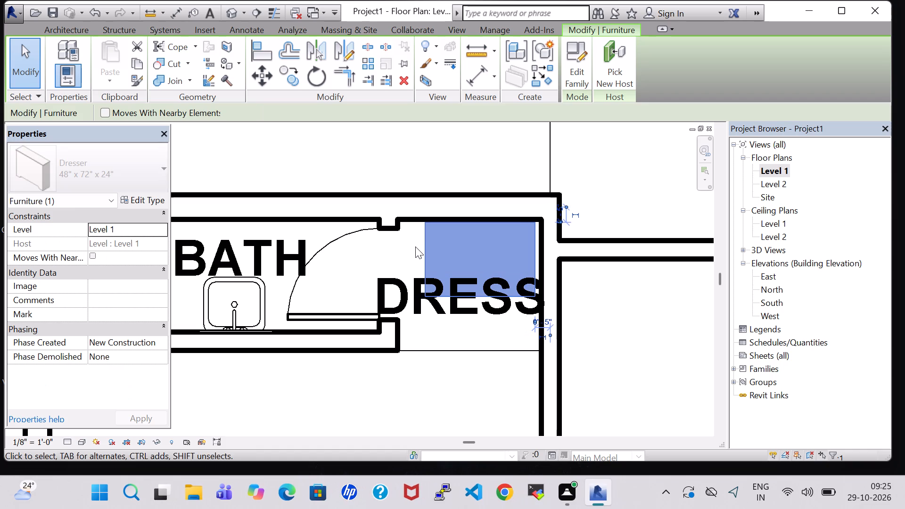
# Change the dresser type's Dresser Material to Wood from the project materials.
pyautogui.click(143, 199)
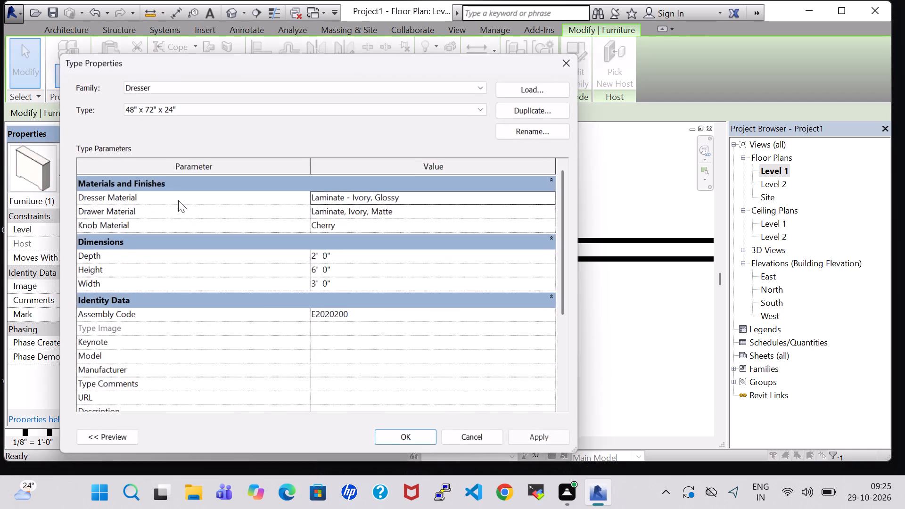
pyautogui.click(556, 193)
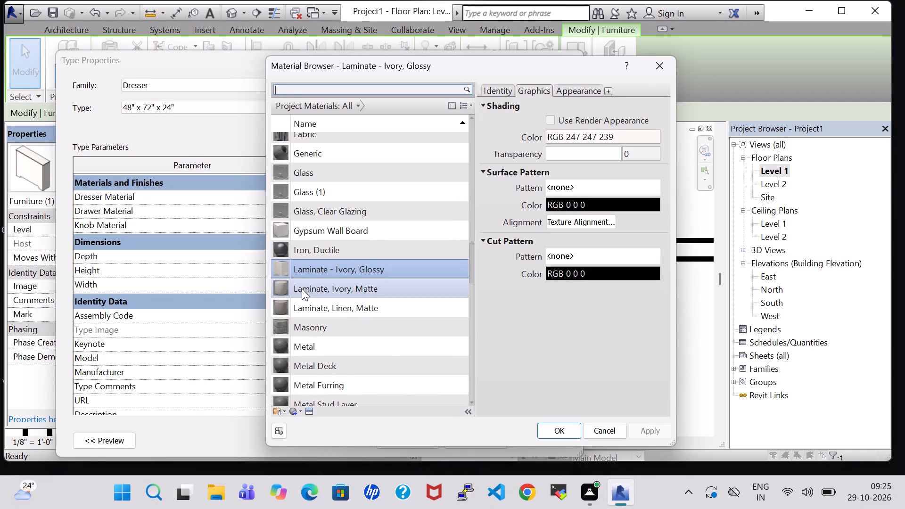
pyautogui.scroll(-15, 302, 288)
pyautogui.scroll(-2, 341, 340)
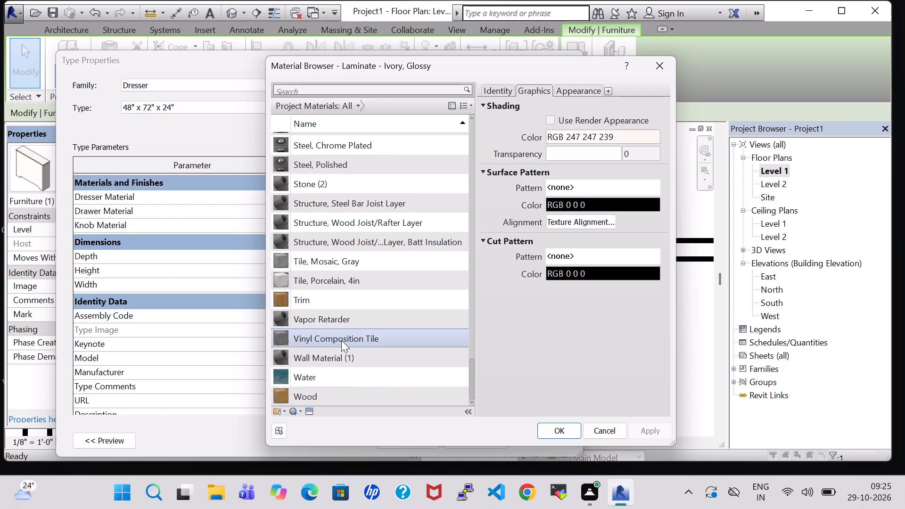
pyautogui.scroll(-3, 341, 341)
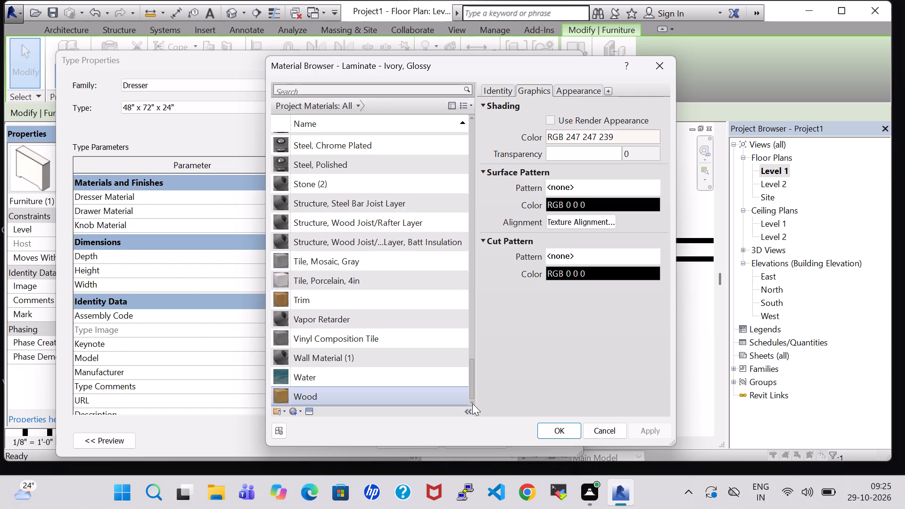
pyautogui.click(472, 403)
pyautogui.click(472, 403)
pyautogui.scroll(-2, 379, 318)
pyautogui.scroll(3, 379, 318)
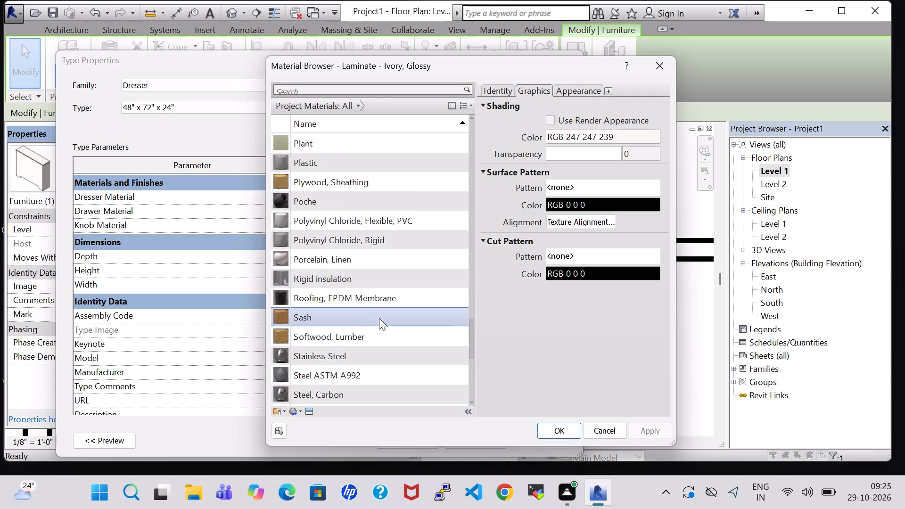
pyautogui.scroll(14, 379, 318)
pyautogui.scroll(16, 379, 318)
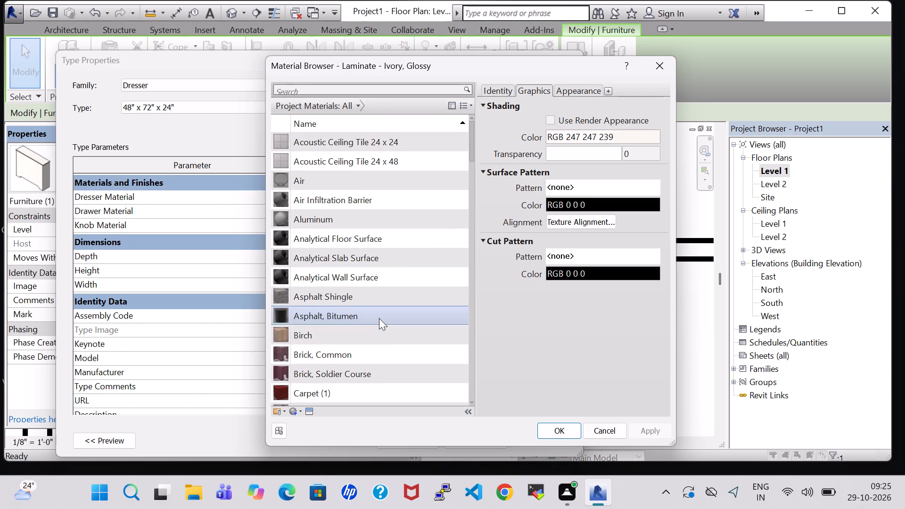
pyautogui.scroll(5, 379, 318)
pyautogui.scroll(-20, 379, 318)
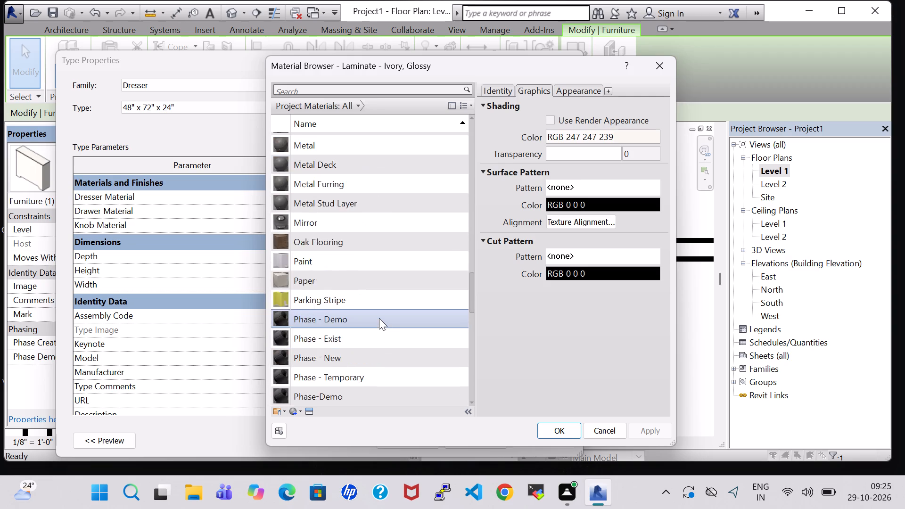
pyautogui.scroll(-20, 379, 318)
pyautogui.scroll(-8, 379, 318)
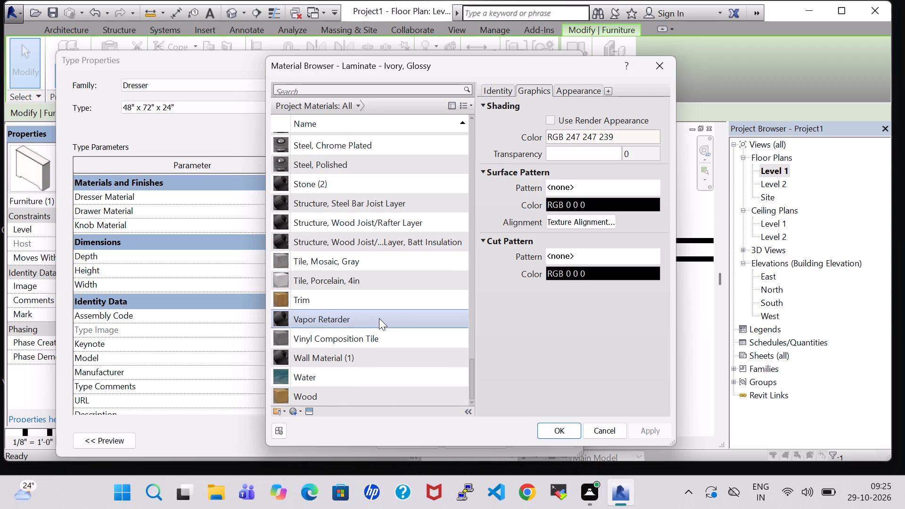
pyautogui.click(340, 392)
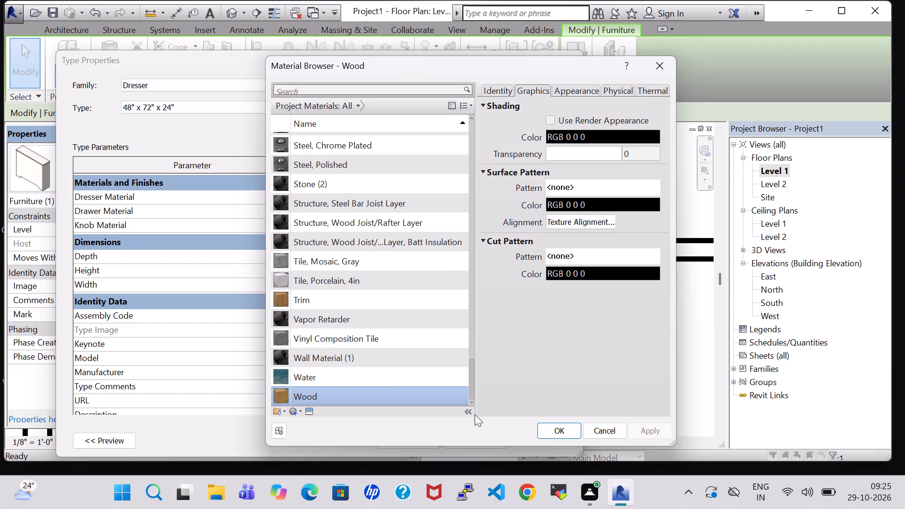
pyautogui.click(564, 434)
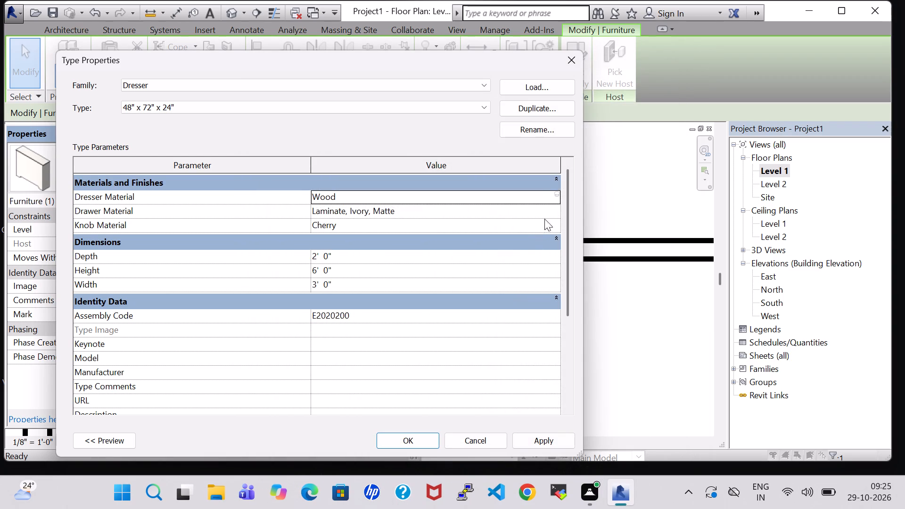
# Change the dresser type's Drawer Material to Wood and apply the type changes.
pyautogui.click(559, 208)
pyautogui.scroll(-10, 434, 271)
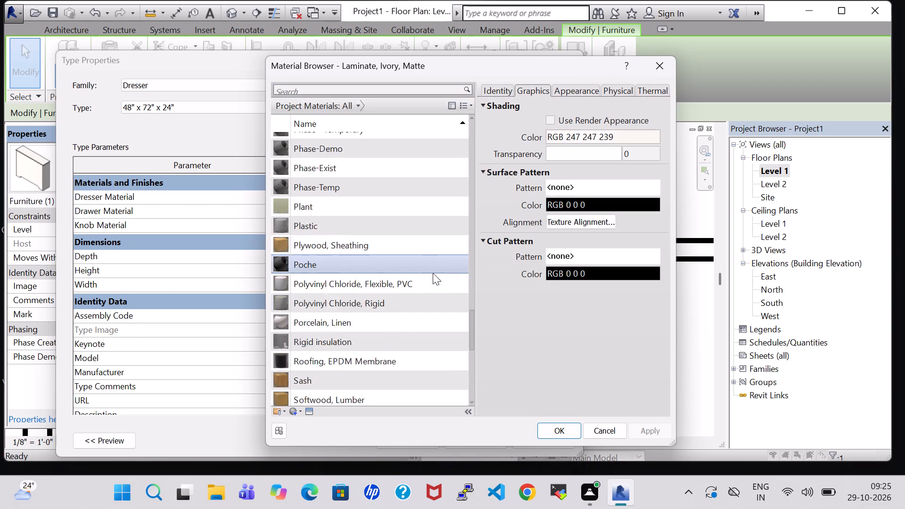
pyautogui.scroll(-11, 433, 273)
pyautogui.click(365, 402)
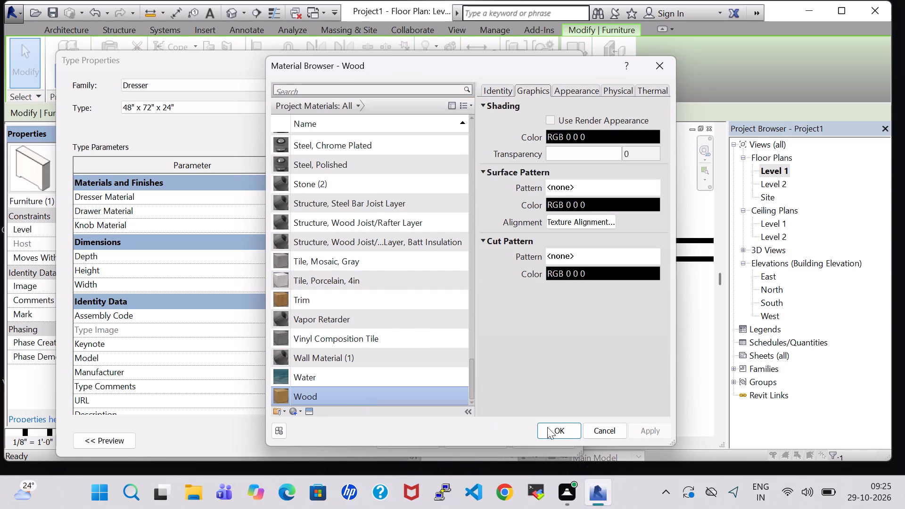
pyautogui.click(568, 435)
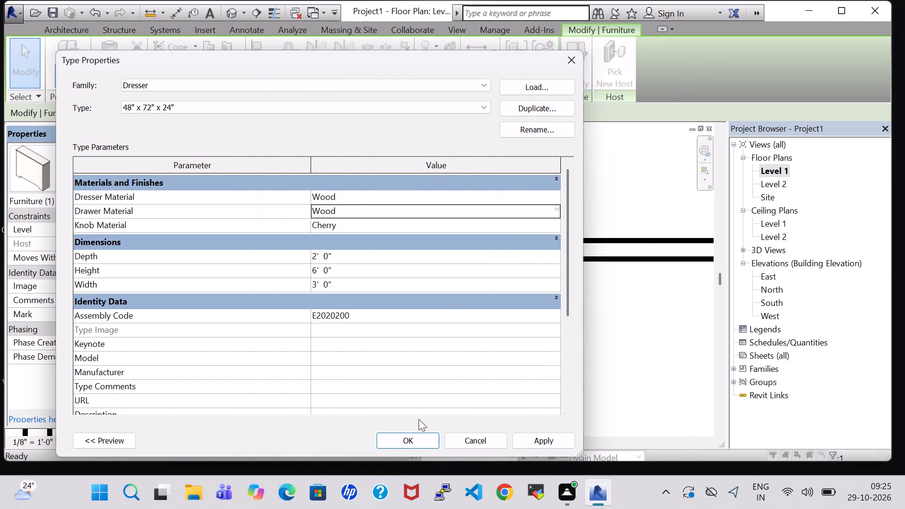
pyautogui.click(420, 439)
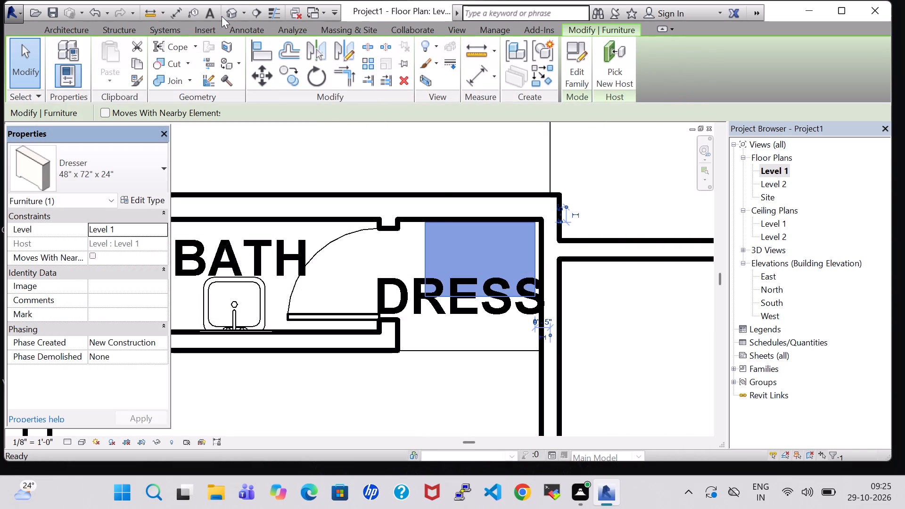
# Examine the dresser and its surrounding walls in the 3D view, then return to the Level 1 floor plan.
pyautogui.click(223, 16)
pyautogui.moveTo(617, 255); pyautogui.dragTo(612, 255, button='middle')
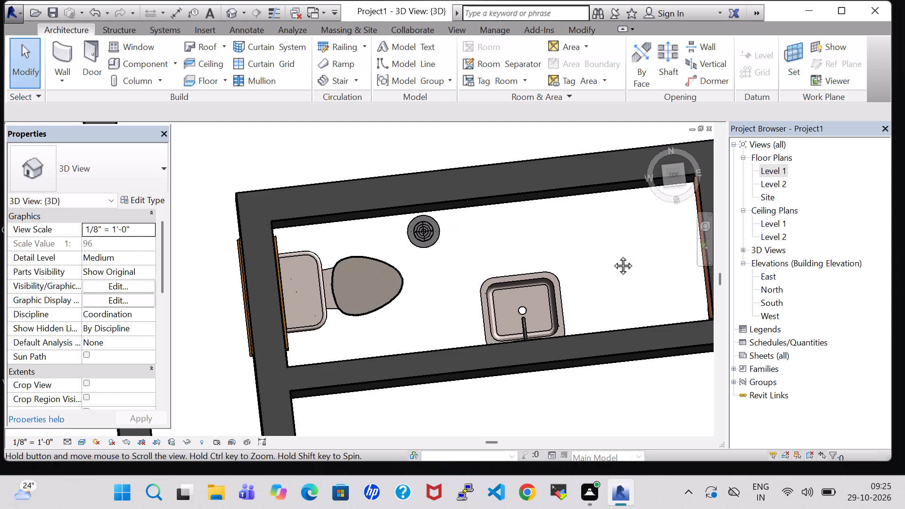
pyautogui.moveTo(612, 255); pyautogui.dragTo(331, 268, button='middle')
pyautogui.keyDown('shift'); pyautogui.moveTo(584, 342); pyautogui.dragTo(559, 298, button='middle'); pyautogui.keyUp('shift')
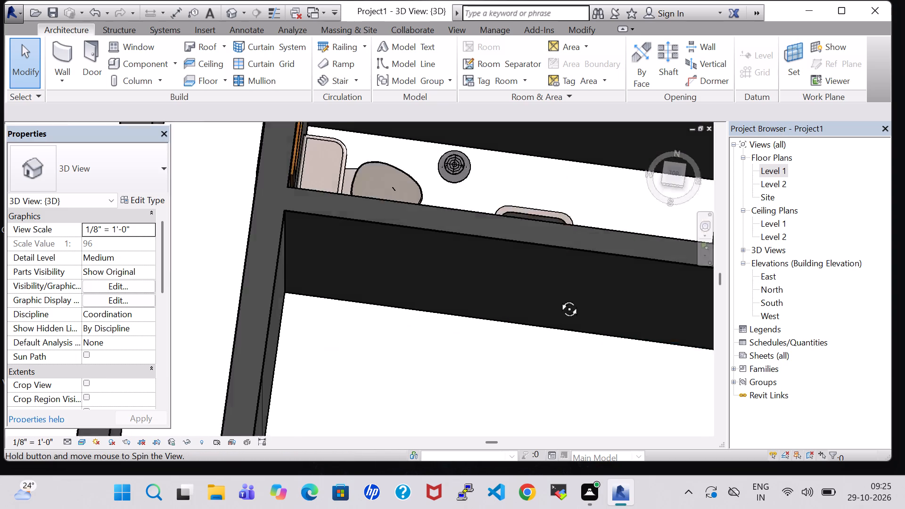
pyautogui.keyDown('shift'); pyautogui.moveTo(559, 298); pyautogui.dragTo(569, 226, button='middle'); pyautogui.keyUp('shift')
pyautogui.moveTo(584, 234); pyautogui.dragTo(416, 216, button='middle')
pyautogui.moveTo(648, 345); pyautogui.dragTo(642, 303, button='middle')
pyautogui.moveTo(638, 364); pyautogui.dragTo(540, 196, button='middle')
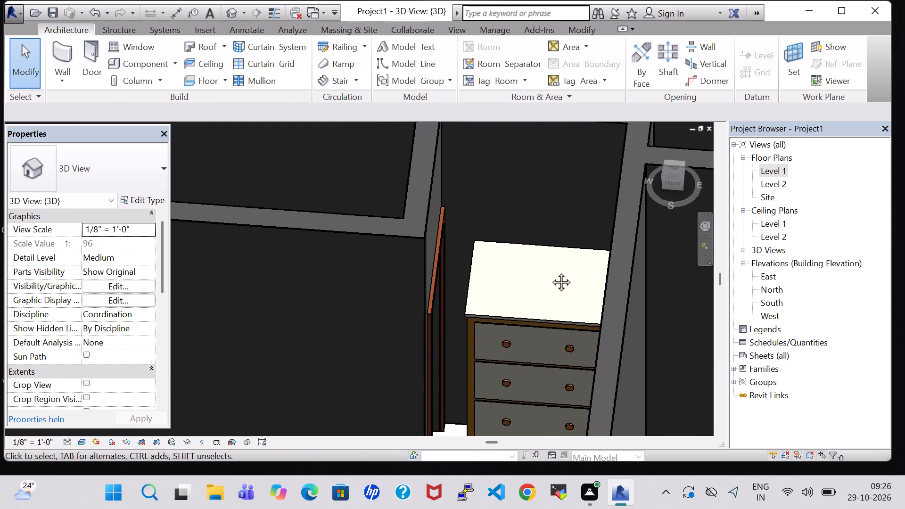
pyautogui.keyDown('shift'); pyautogui.moveTo(551, 271); pyautogui.dragTo(568, 270, button='middle'); pyautogui.keyUp('shift')
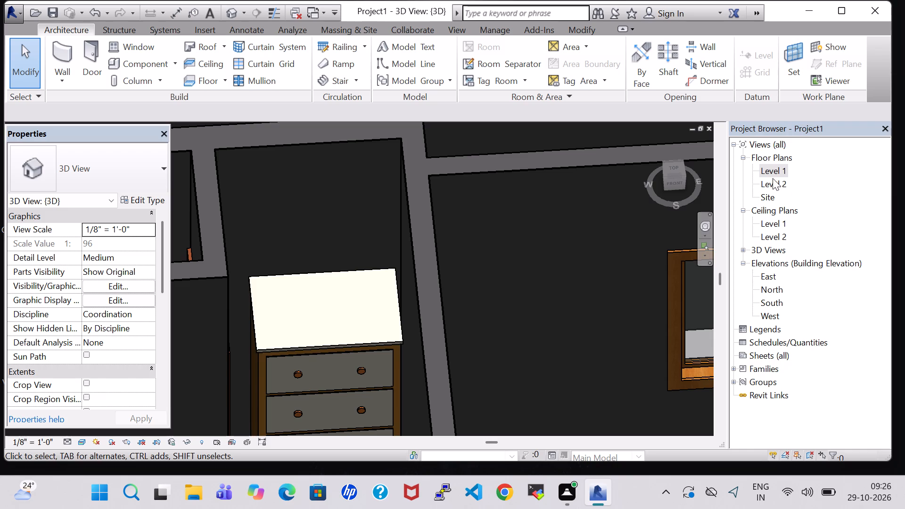
pyautogui.doubleClick(773, 173)
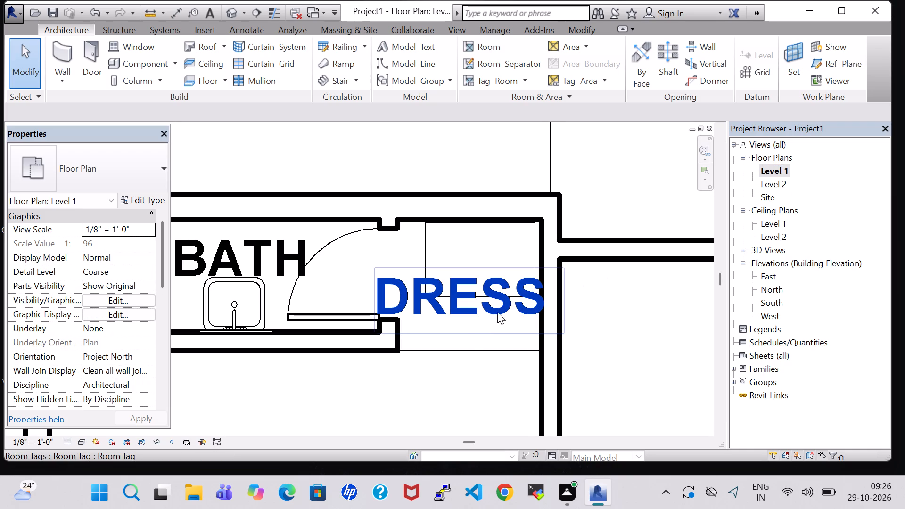
# Review the dresser's type properties and its position in the dressing area.
pyautogui.click(444, 296)
pyautogui.click(132, 197)
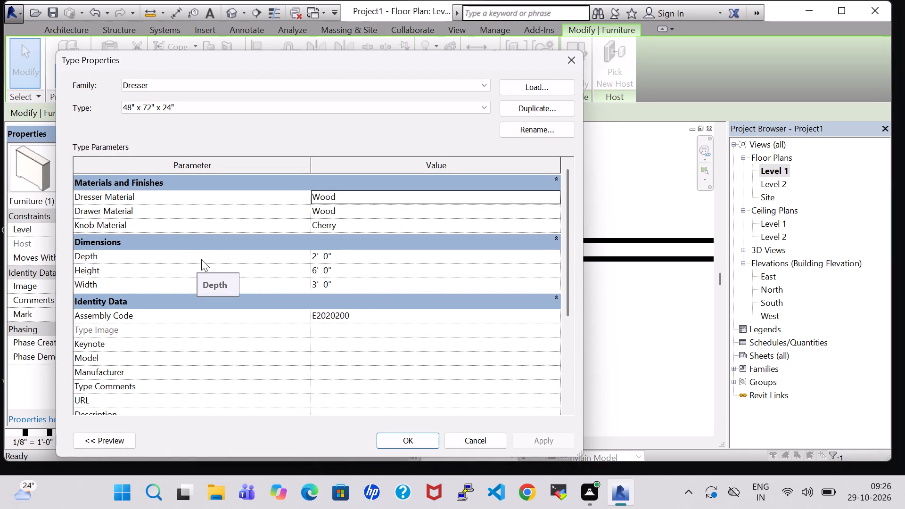
pyautogui.click(397, 438)
pyautogui.click(614, 385)
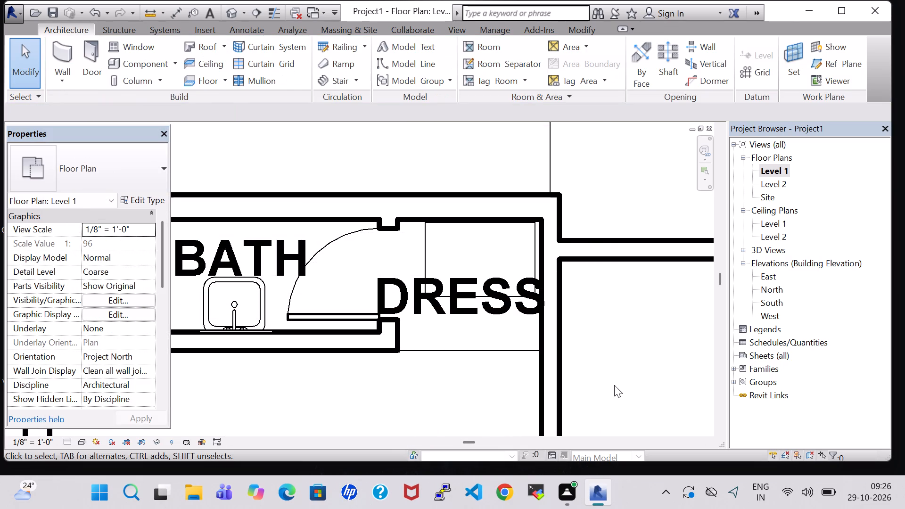
pyautogui.scroll(-6, 428, 349)
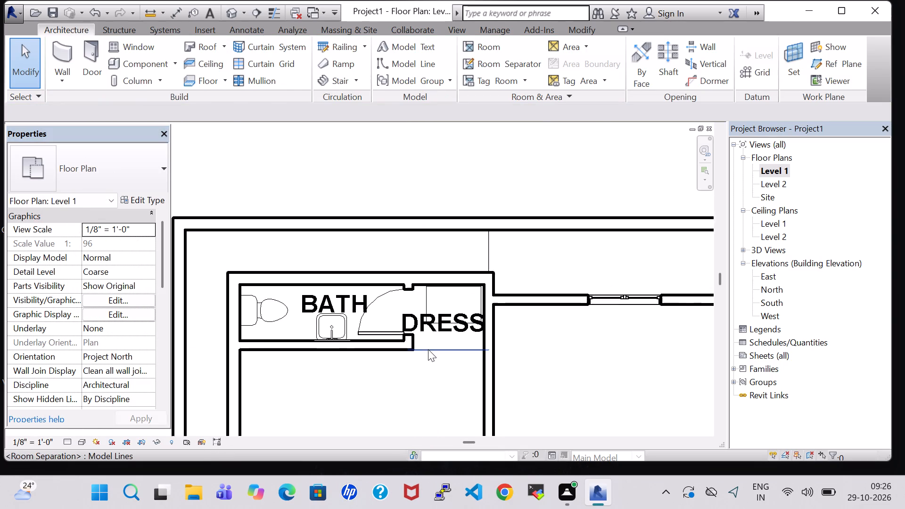
pyautogui.click(428, 304)
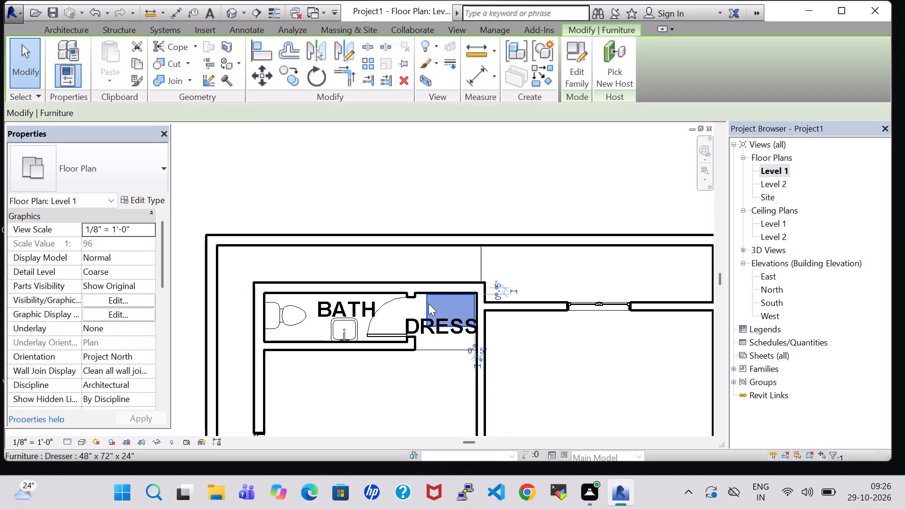
pyautogui.click(597, 364)
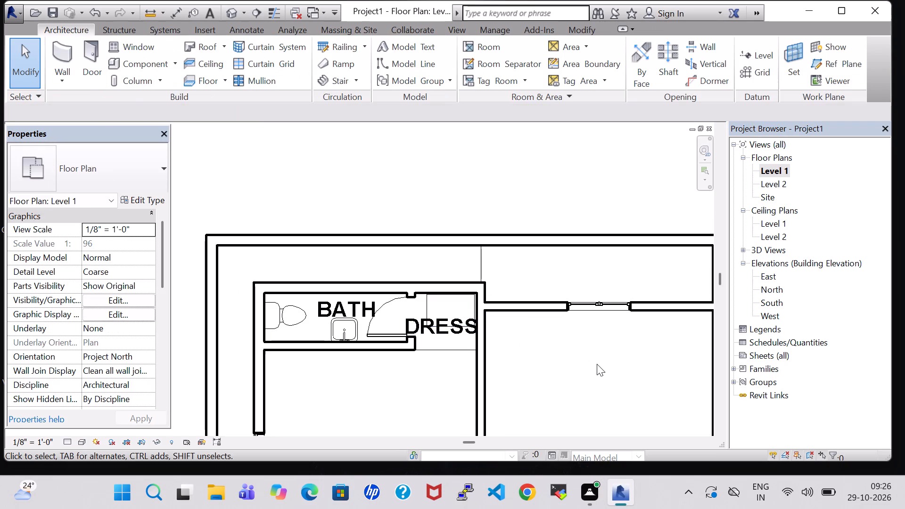
# Load the Bed-Box family from the Furniture library's Beds folder for placement as a component.
pyautogui.scroll(-2, 431, 388)
pyautogui.moveTo(431, 388); pyautogui.dragTo(442, 269, button='middle')
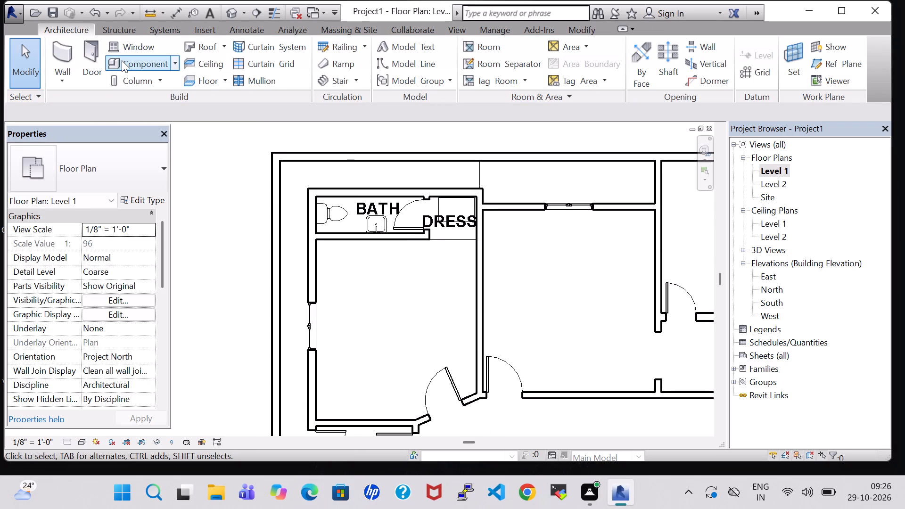
pyautogui.click(122, 60)
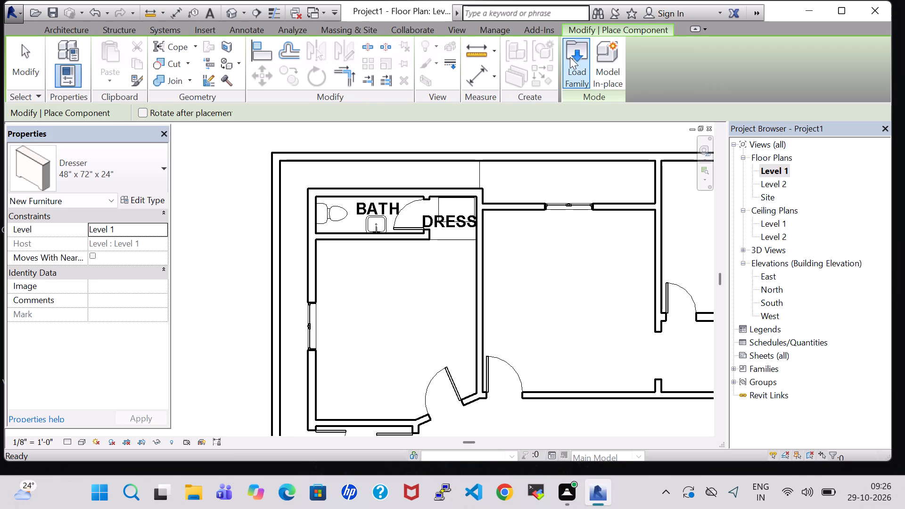
pyautogui.click(570, 57)
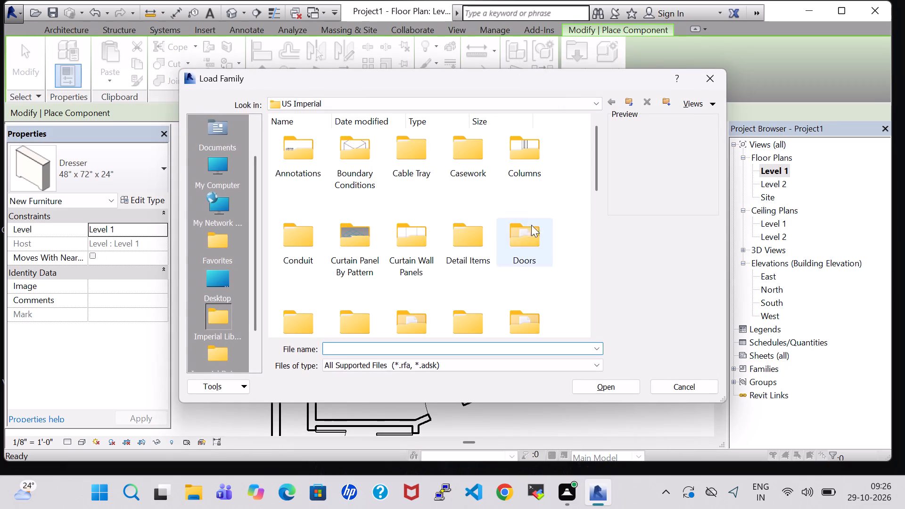
pyautogui.doubleClick(527, 316)
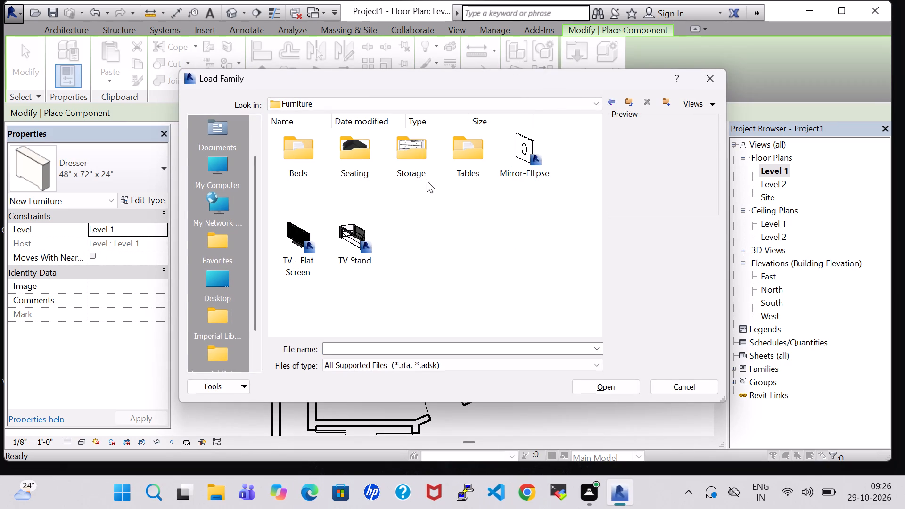
pyautogui.doubleClick(338, 148)
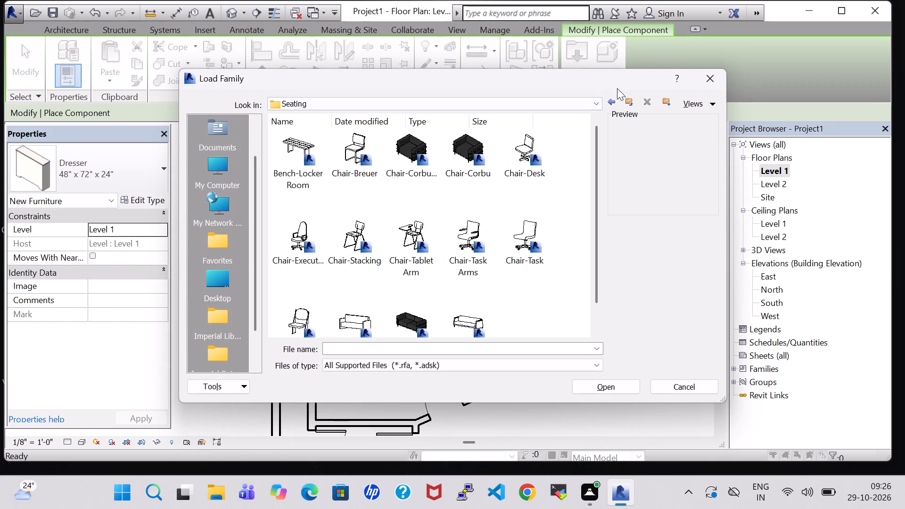
pyautogui.click(612, 102)
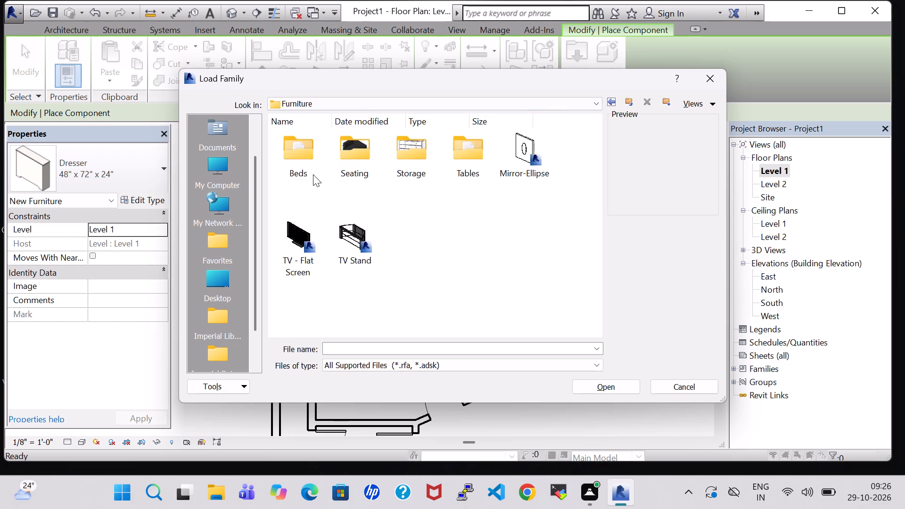
pyautogui.doubleClick(298, 169)
pyautogui.click(302, 164)
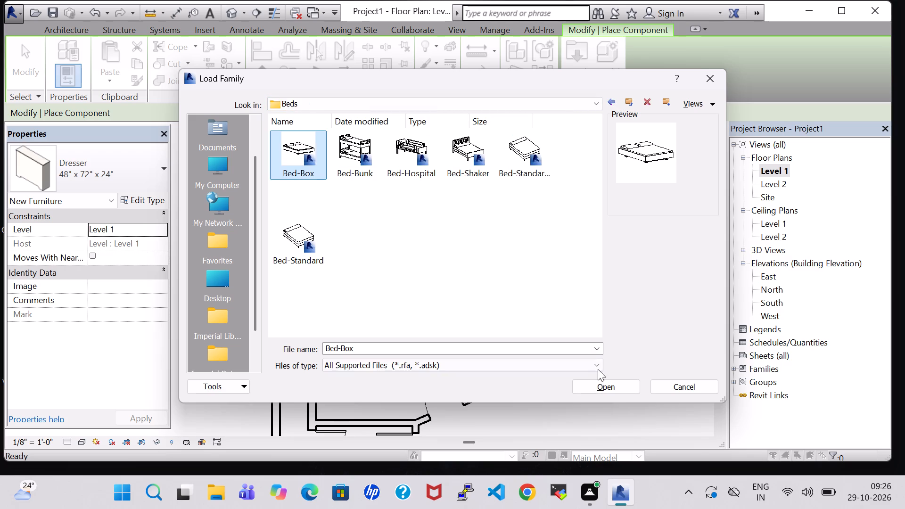
pyautogui.click(616, 388)
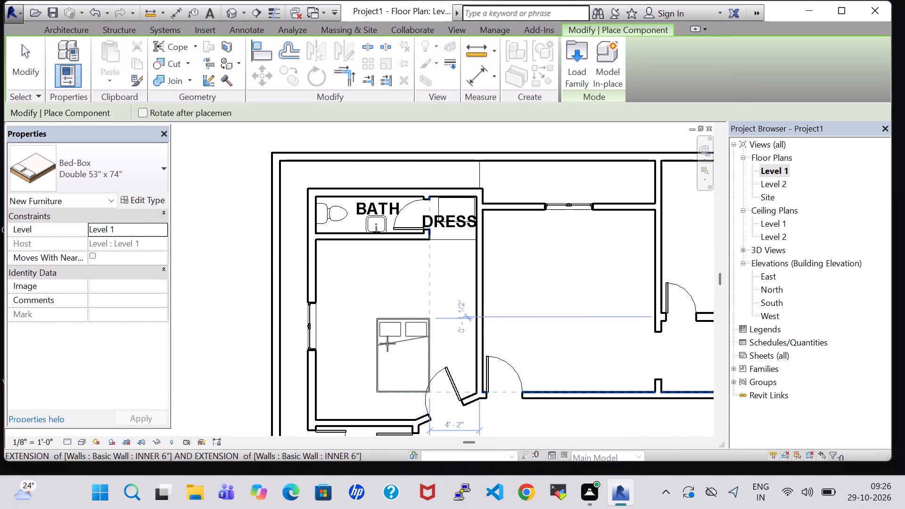
# Place the Double 53" x 74" Bed-Box with its head toward the bedroom's west window wall, about 7'-4" south of the bathroom wall.
pyautogui.press('space')
pyautogui.press('space')
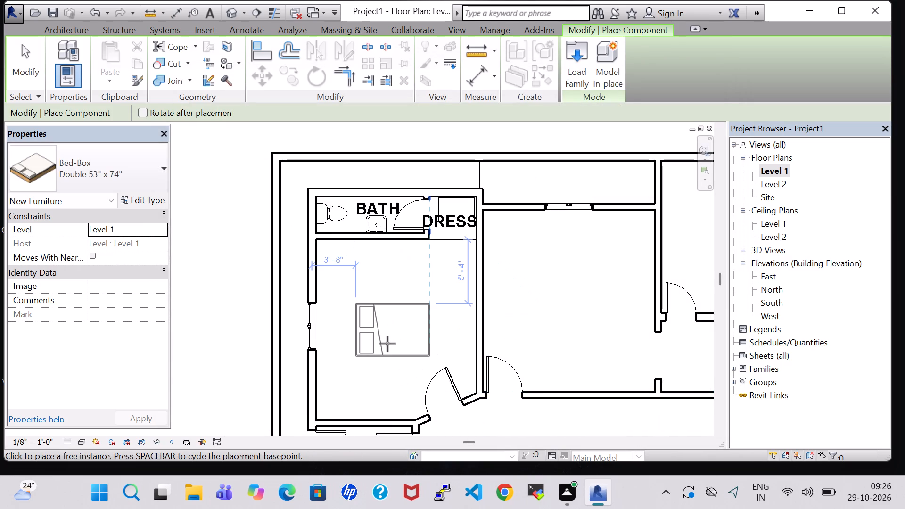
pyautogui.scroll(6, 387, 344)
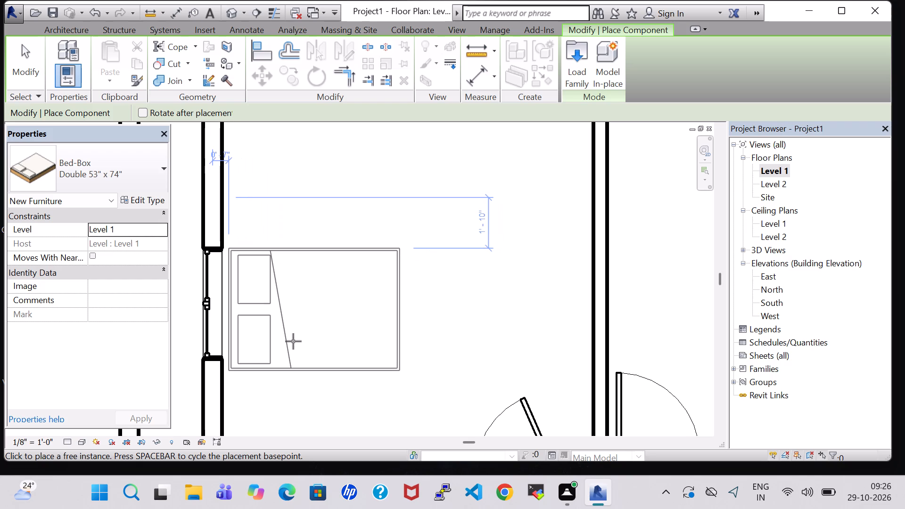
pyautogui.scroll(-4, 293, 341)
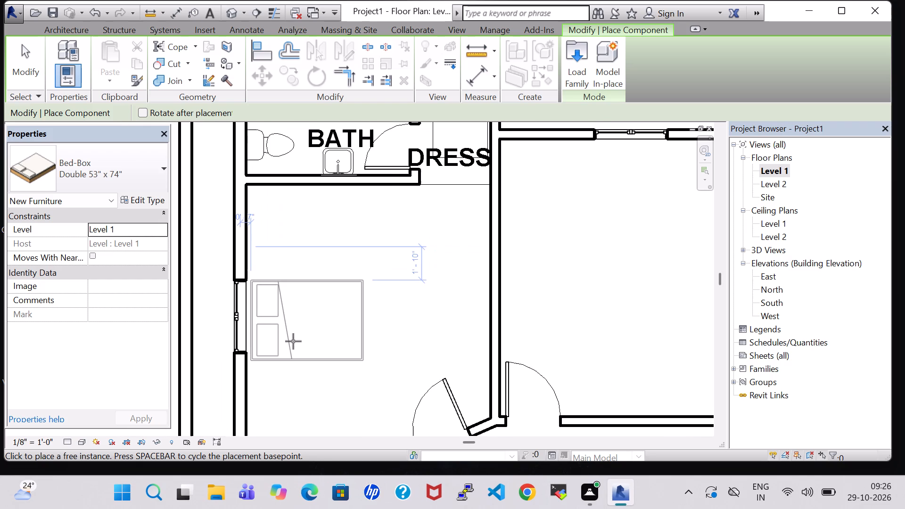
pyautogui.moveTo(296, 386); pyautogui.dragTo(315, 355, button='middle')
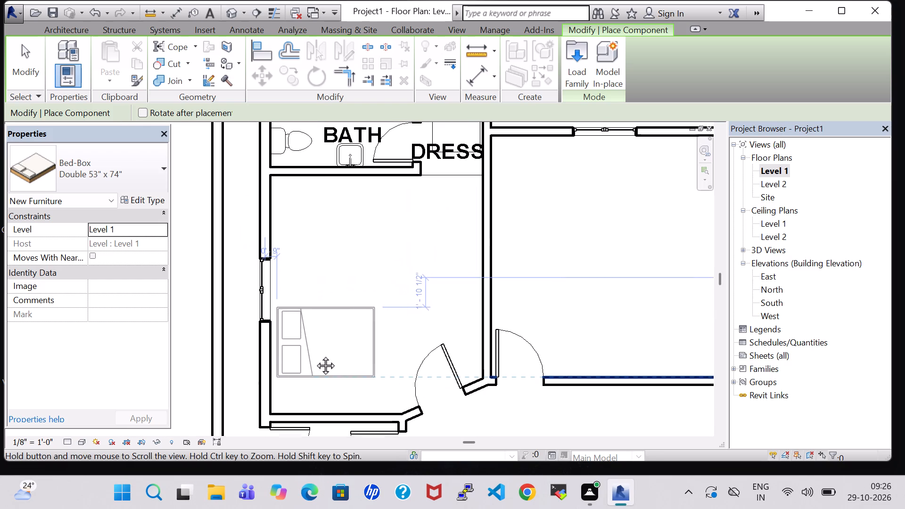
pyautogui.moveTo(315, 355); pyautogui.dragTo(315, 354, button='middle')
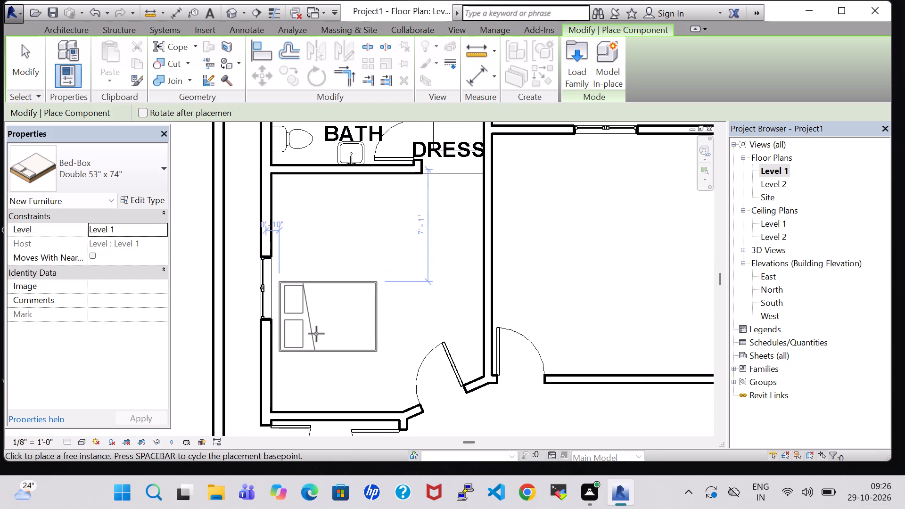
pyautogui.click(314, 338)
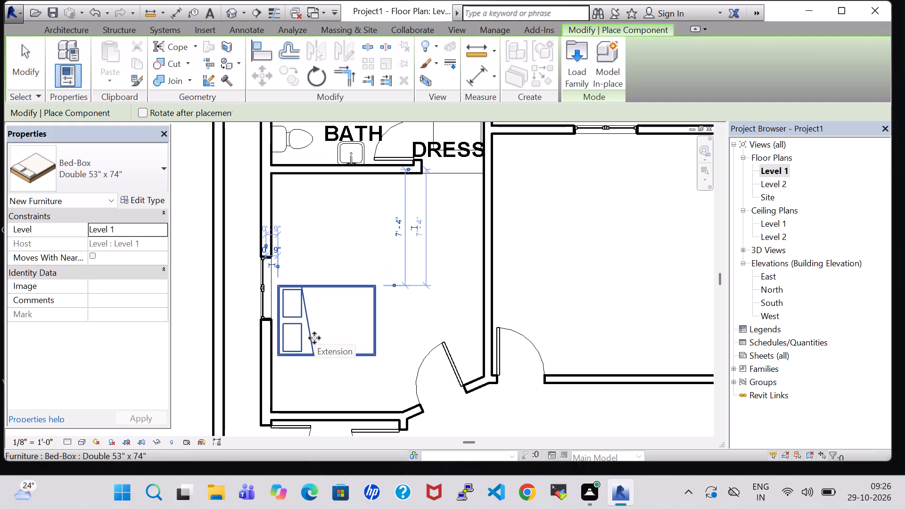
pyautogui.press('Escape')
pyautogui.press('Escape')
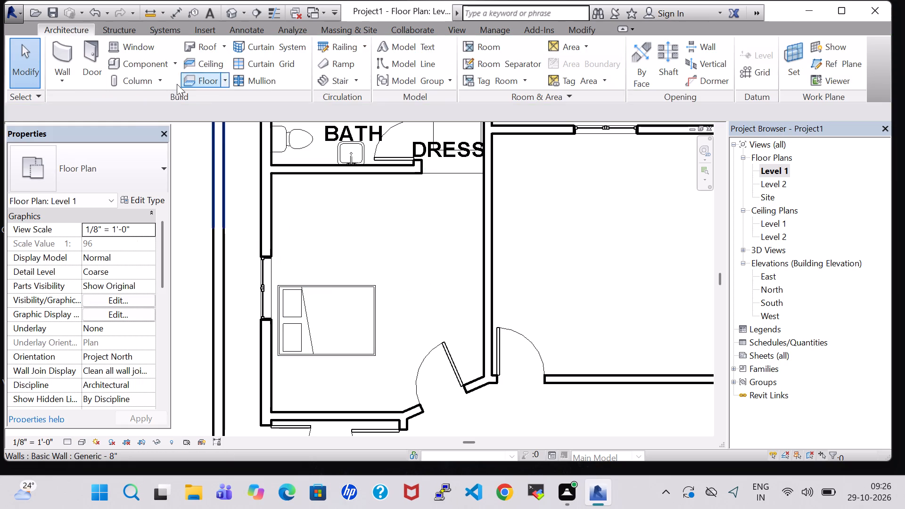
# Load the Table-End family from the Furniture Tables folder and place a 24" x 24" table just south of the bed's head.
pyautogui.click(160, 66)
pyautogui.click(560, 67)
pyautogui.click(573, 67)
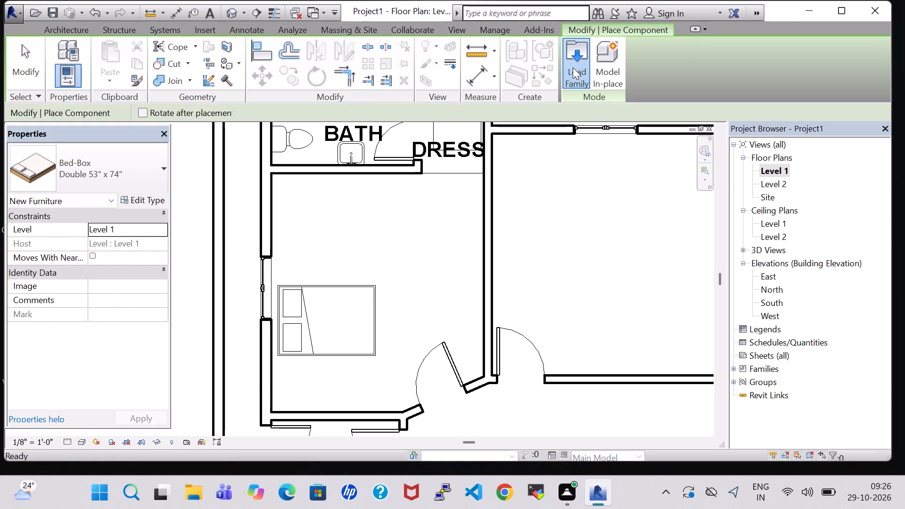
pyautogui.doubleClick(534, 315)
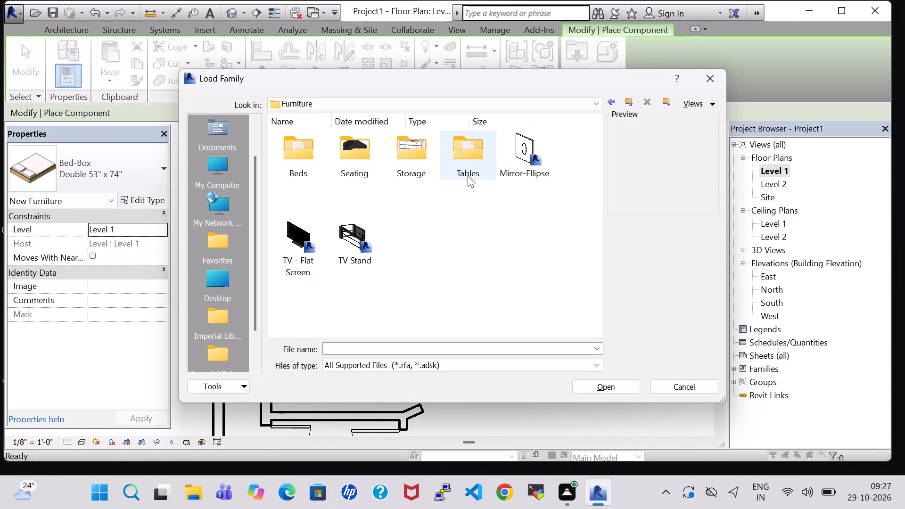
pyautogui.doubleClick(468, 175)
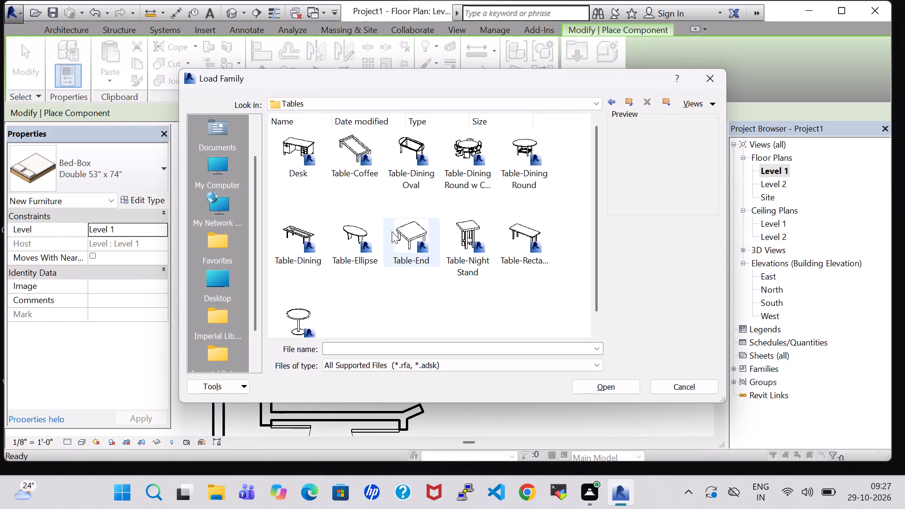
pyautogui.click(392, 231)
pyautogui.click(634, 386)
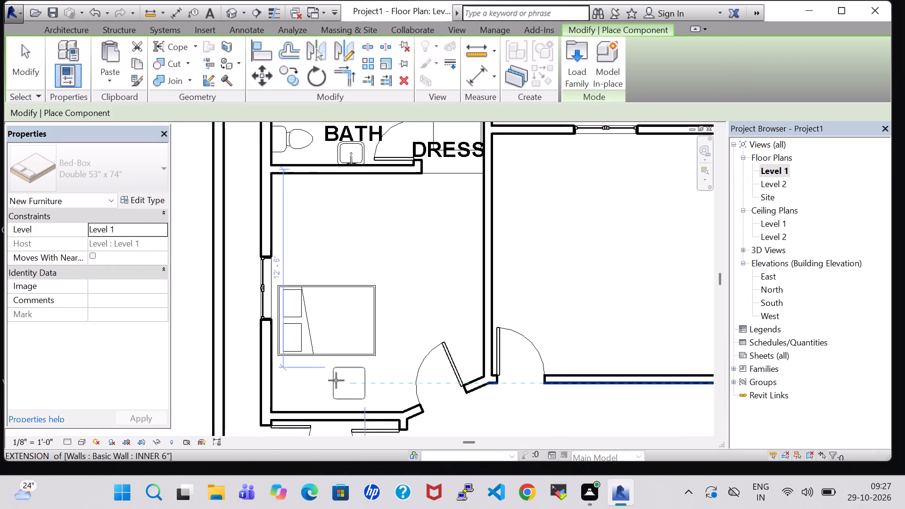
pyautogui.click(294, 380)
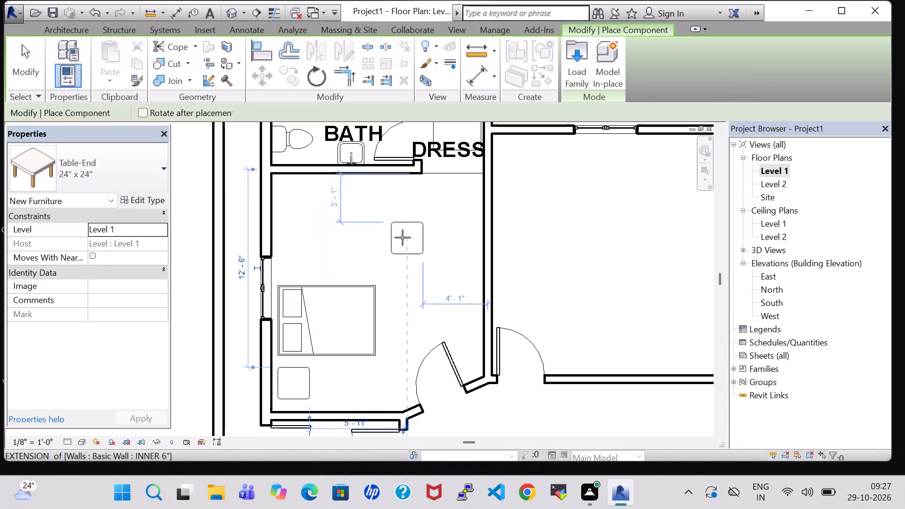
pyautogui.press('Escape')
pyautogui.press('Escape')
# Load the Table-Coffee family and place a 24" x 24" x 24" table north of the bed's head, aligned with the end table.
pyautogui.click(139, 67)
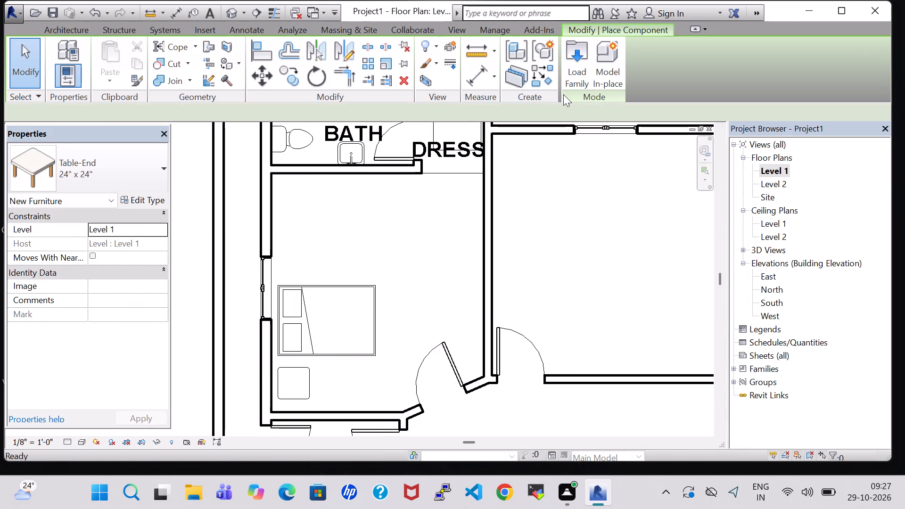
pyautogui.click(577, 62)
pyautogui.doubleClick(522, 311)
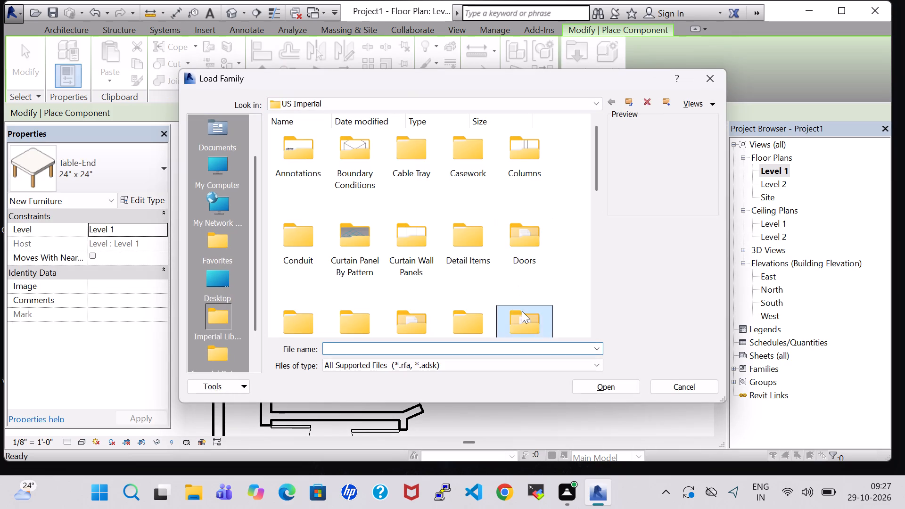
pyautogui.doubleClick(446, 154)
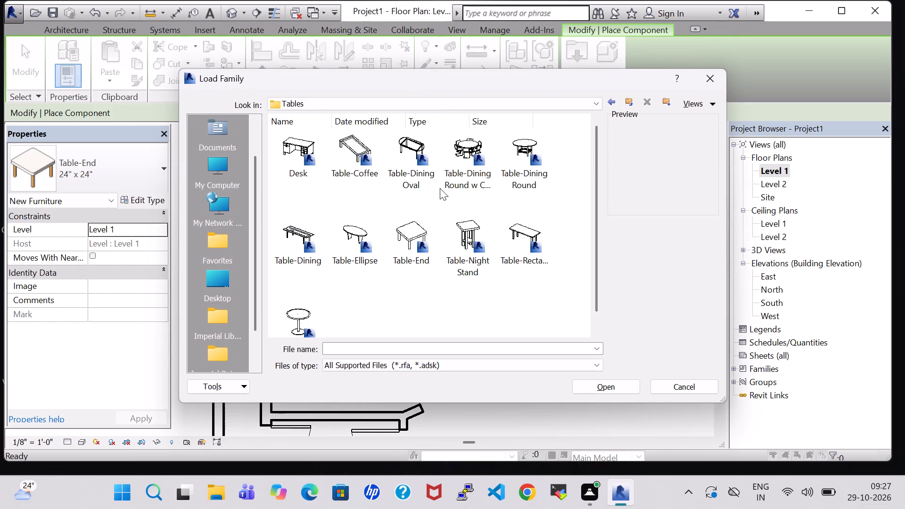
pyautogui.click(352, 156)
pyautogui.click(631, 380)
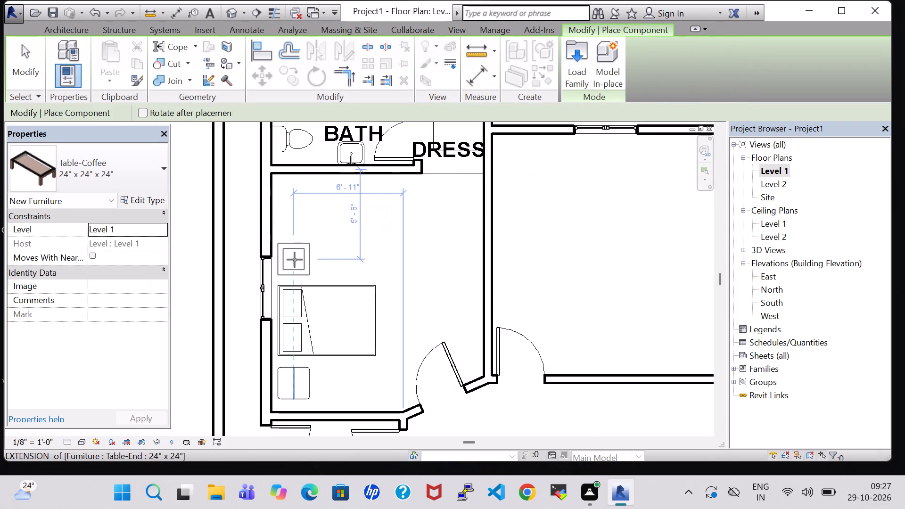
pyautogui.click(295, 260)
pyautogui.press('Escape')
pyautogui.press('Escape')
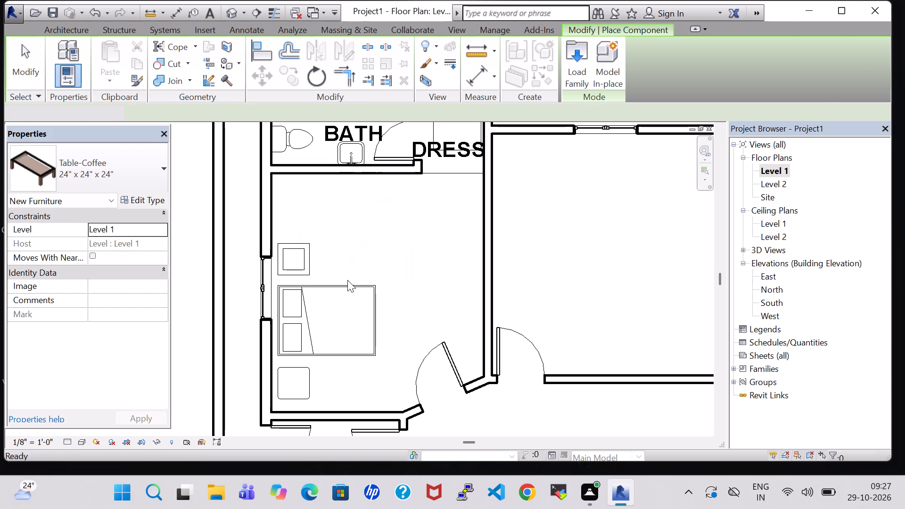
# Nudge the end table about 8" south and slightly west, into the bedroom's southwest corner.
pyautogui.click(304, 369)
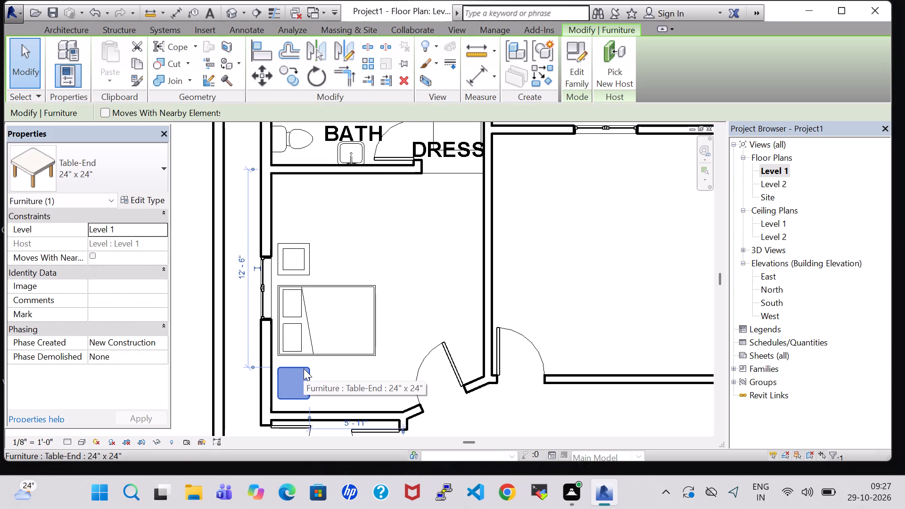
pyautogui.press('Down')
pyautogui.press('Down')
pyautogui.press('Down')
pyautogui.press('Down')
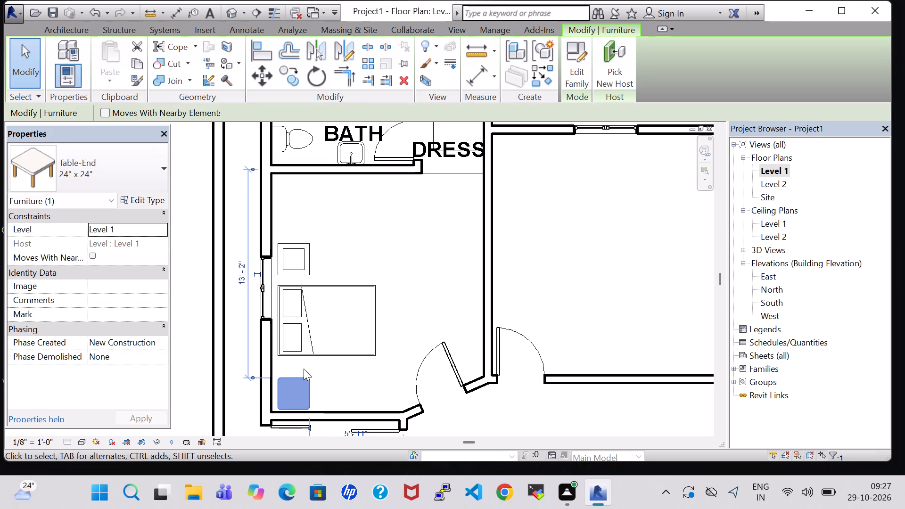
pyautogui.press('Left')
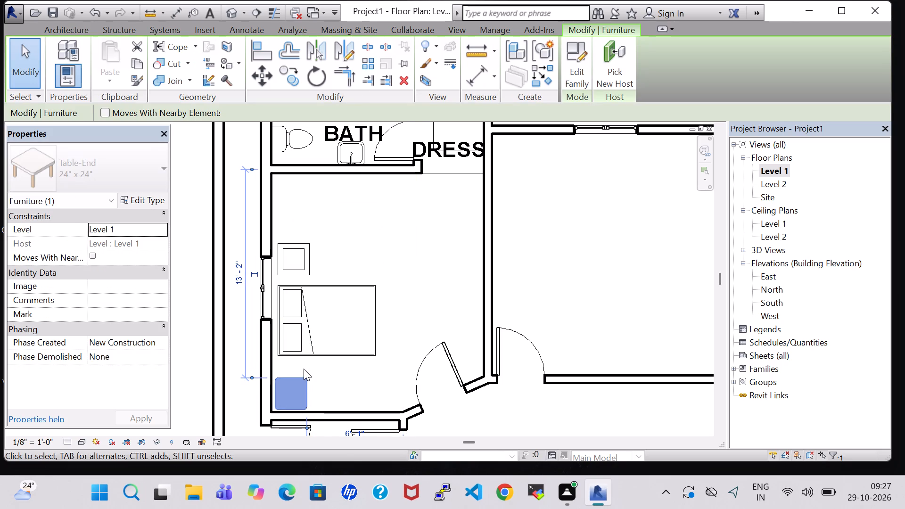
# Nudge the bed about 1' south, toward the end table, about 8'-4" from the bathroom wall.
pyautogui.click(313, 352)
pyautogui.press('Down')
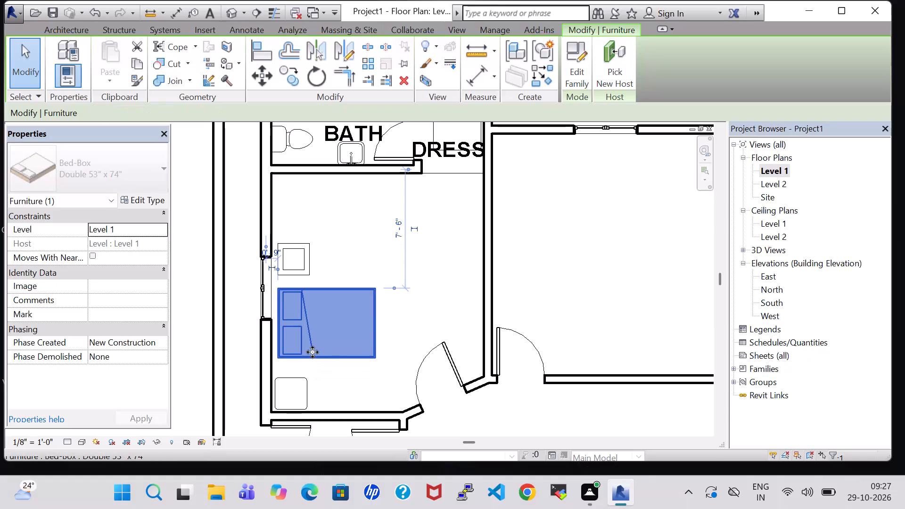
pyautogui.press('Down')
pyautogui.press('Down')
pyautogui.press('Down')
pyautogui.press('Down')
pyautogui.press('Down')
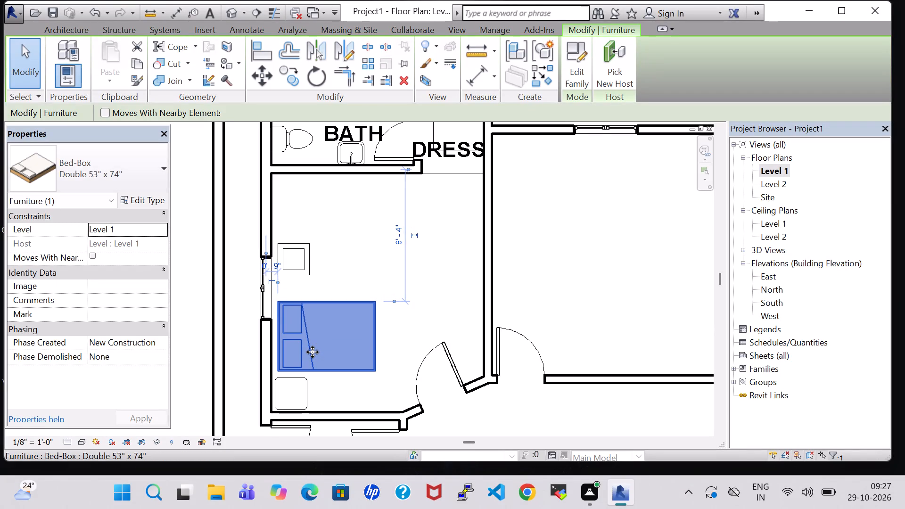
# Nudge the bed about 10" north, to about 7'-6" from the bathroom wall, and about 2" west.
pyautogui.press('Up')
pyautogui.press('Up')
pyautogui.press('Up')
pyautogui.press('Up')
pyautogui.press('Up')
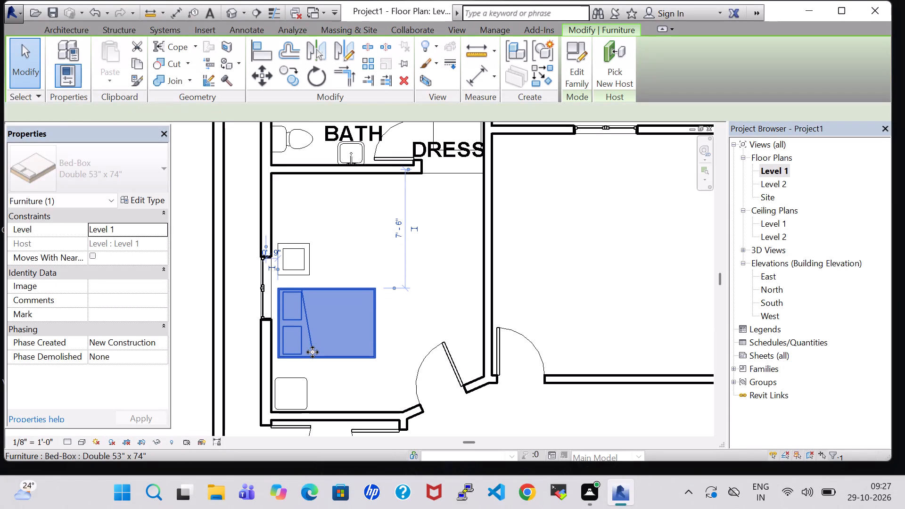
pyautogui.press('Left')
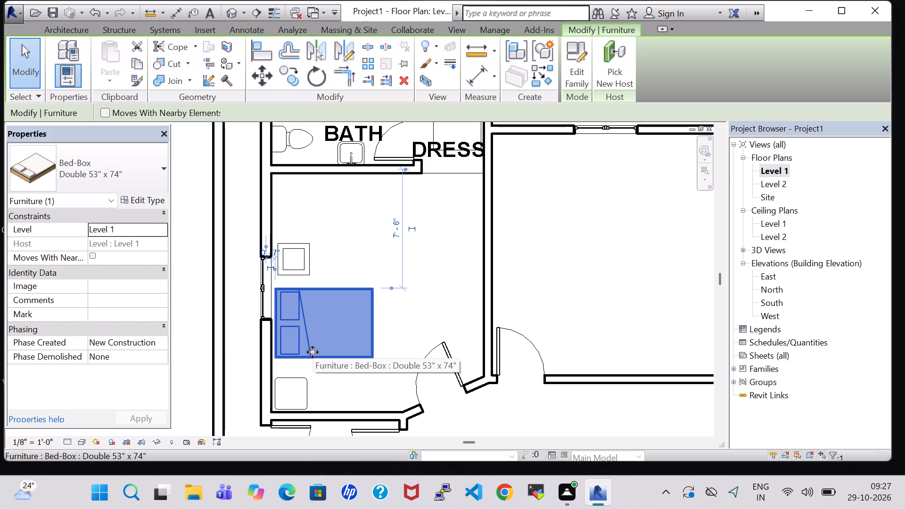
pyautogui.click(327, 391)
# Set the height of the Table-End 24" x 24" type to 2'-0".
pyautogui.click(282, 376)
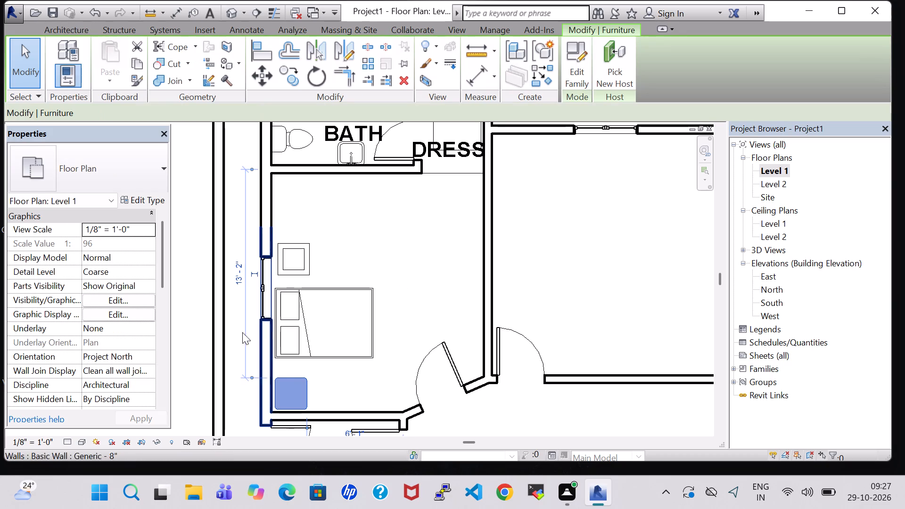
pyautogui.click(140, 195)
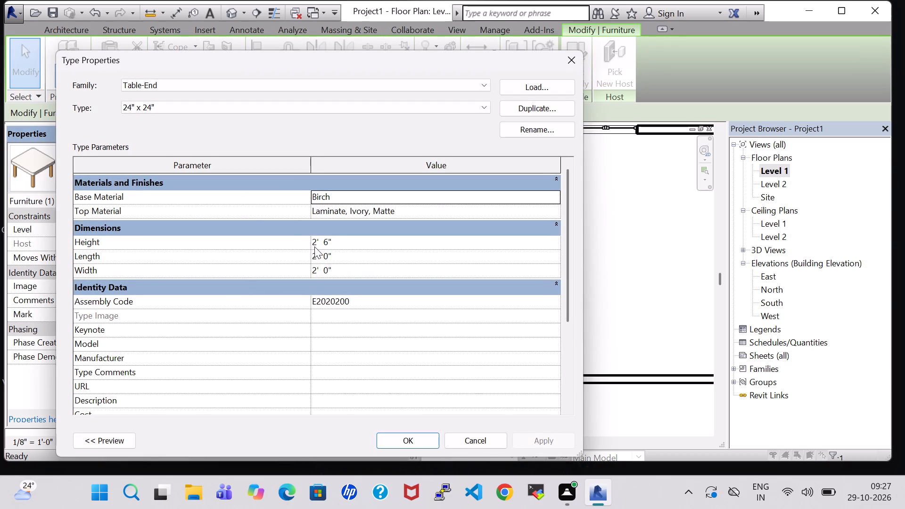
pyautogui.doubleClick(326, 243)
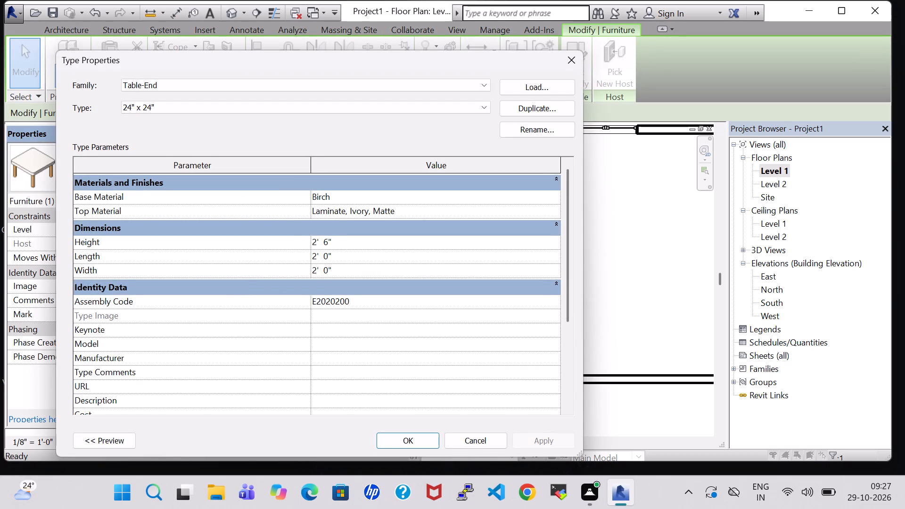
pyautogui.press('BackSpace')
pyautogui.press('0')
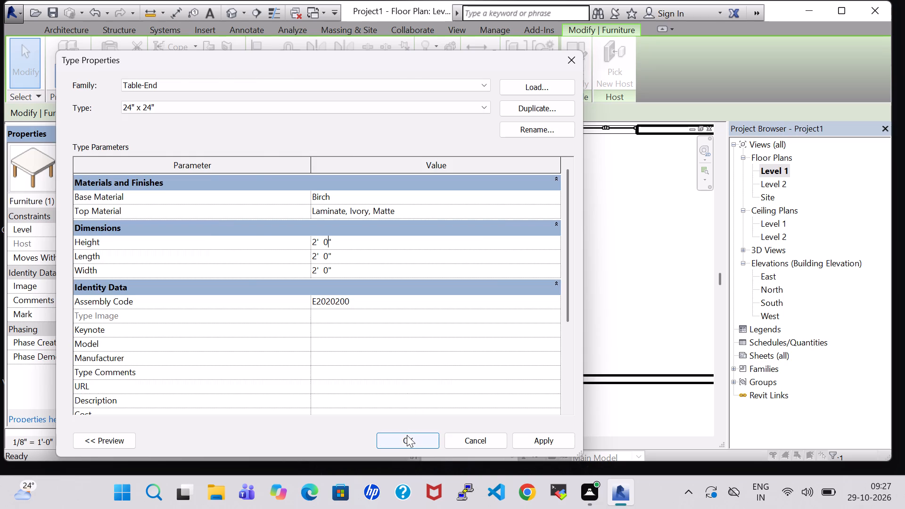
pyautogui.click(407, 435)
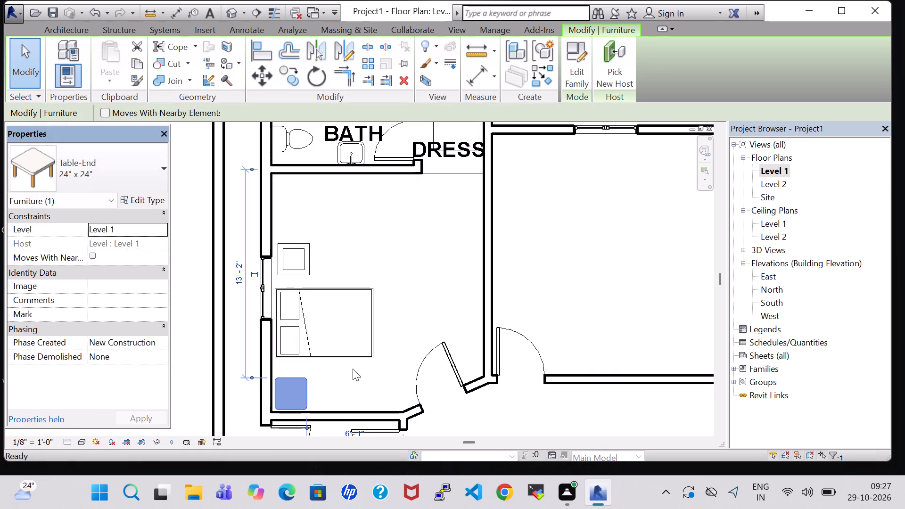
# Nudge the end table about 1' north, close to the south side of the bed.
pyautogui.press('Up')
pyautogui.press('Up')
pyautogui.press('Up')
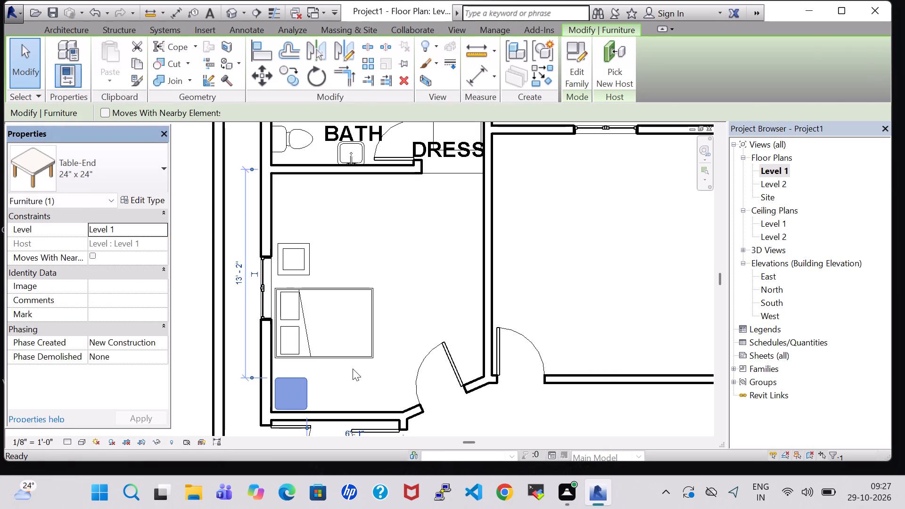
pyautogui.click(353, 369)
pyautogui.click(285, 382)
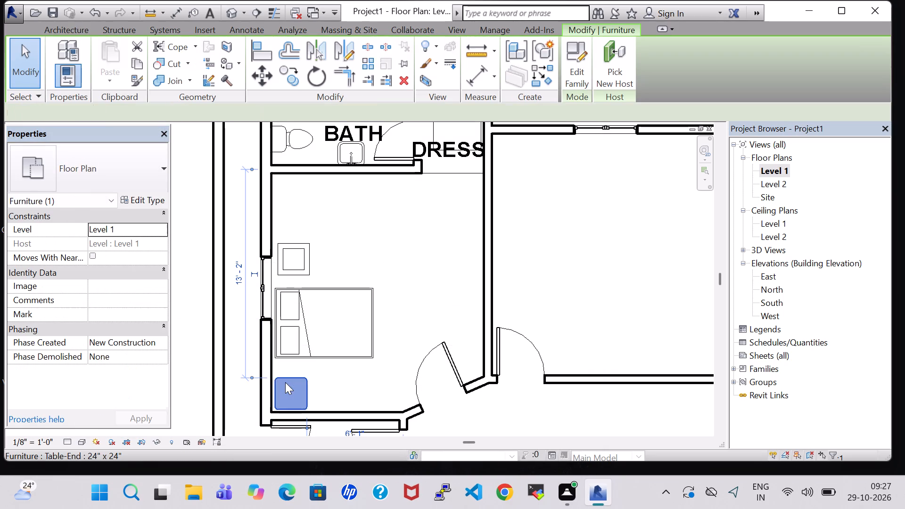
pyautogui.press('Up')
pyautogui.press('Up')
pyautogui.press('Up')
pyautogui.press('Up')
pyautogui.press('Up')
pyautogui.press('Up')
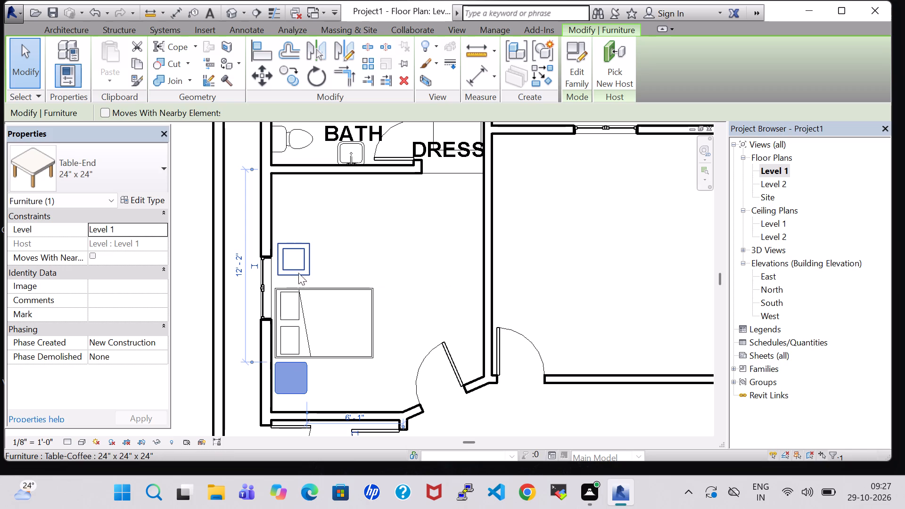
# Nudge the bed about 4" farther north, to about 7'-2" from the bathroom wall.
pyautogui.click(307, 287)
pyautogui.press('Up')
pyautogui.press('Up')
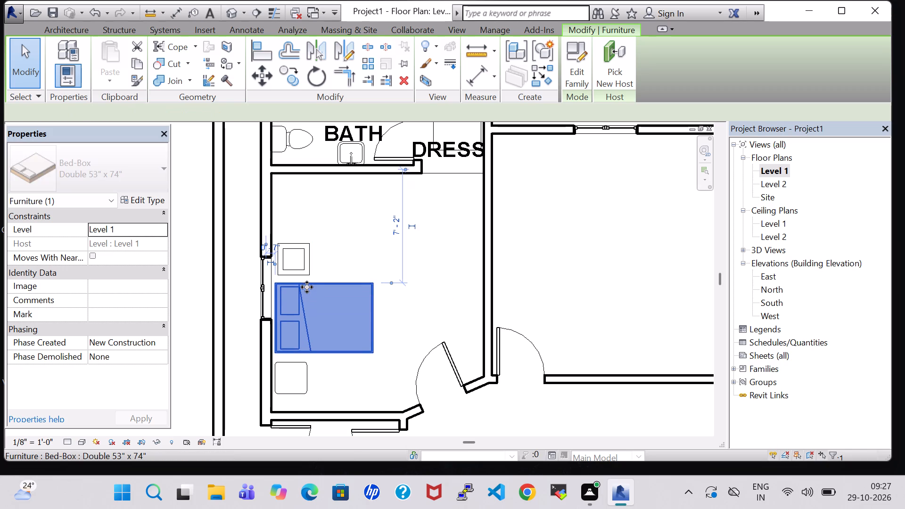
# Nudge the coffee table north of the bed about 1'-2" north, to about 4'-6" from the bathroom wall.
pyautogui.click(300, 271)
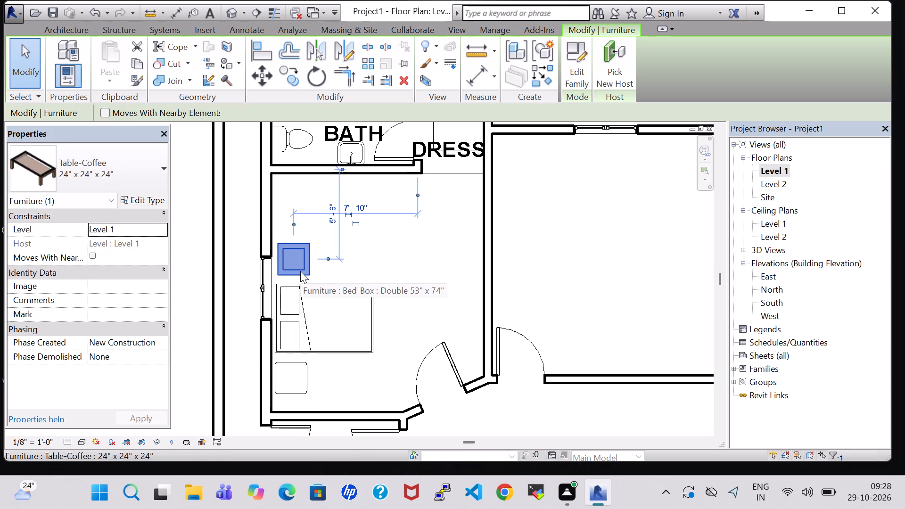
pyautogui.press('Down')
pyautogui.press('Up')
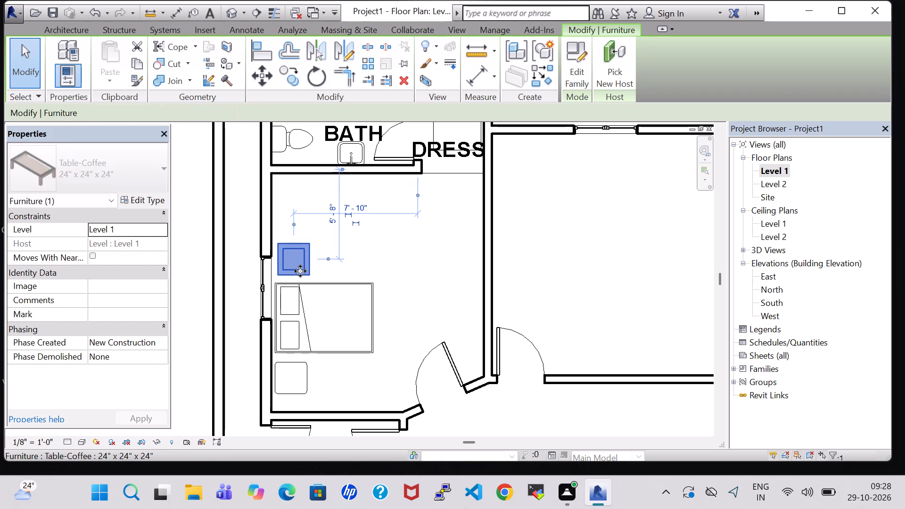
pyautogui.press('Up')
pyautogui.press('Up')
pyautogui.press('Up')
pyautogui.press('Up')
pyautogui.press('Up')
pyautogui.press('Up')
pyautogui.press('Up')
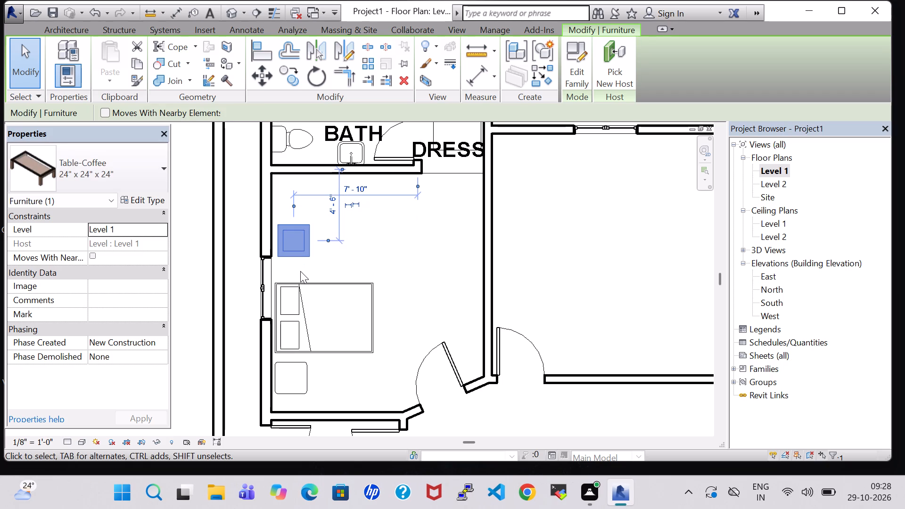
# Nudge the bed about 1'-6" north, up against the coffee table, about 5'-8" from the bathroom wall.
pyautogui.click(309, 279)
pyautogui.press('Up')
pyautogui.press('Up')
pyautogui.press('Up')
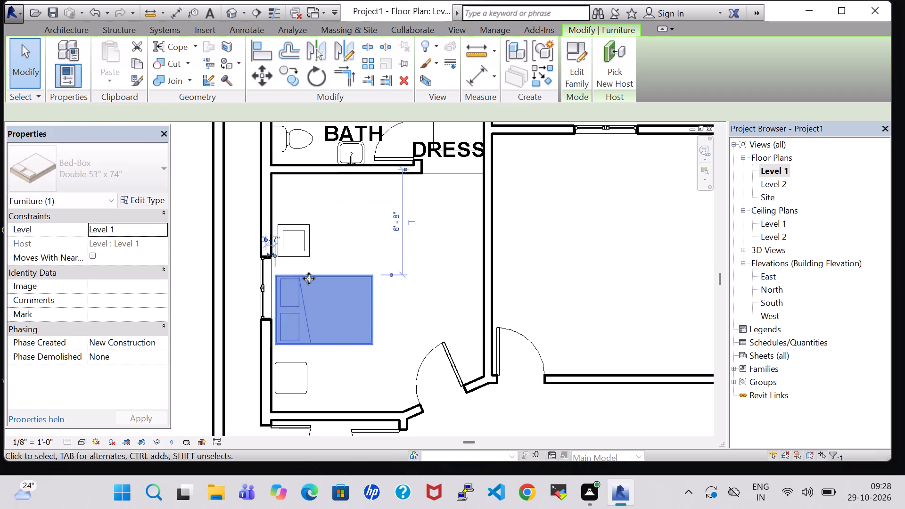
pyautogui.press('Up')
pyautogui.press('Up')
pyautogui.press('Up')
pyautogui.press('Up')
pyautogui.press('Up')
pyautogui.press('Up')
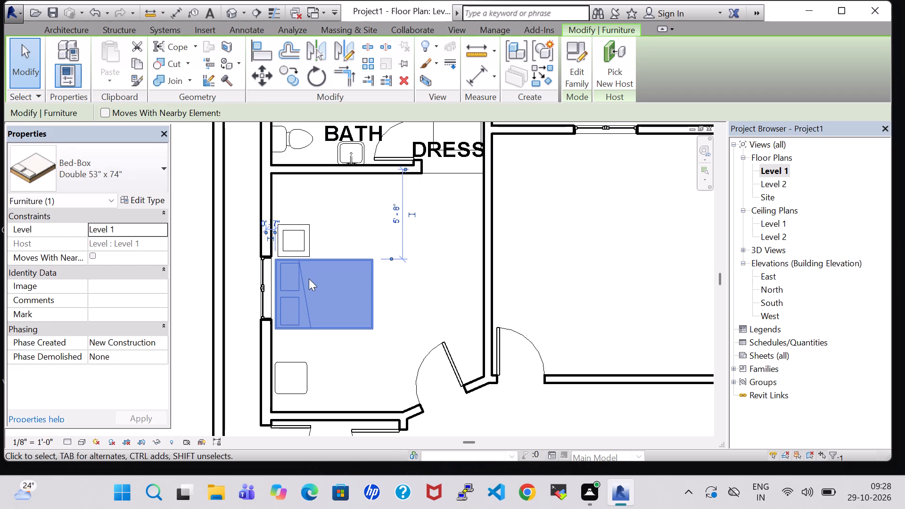
# Nudge the end table about 1'-10" north, just south of the bed, about 10'-4" from the bathroom wall.
pyautogui.click(301, 373)
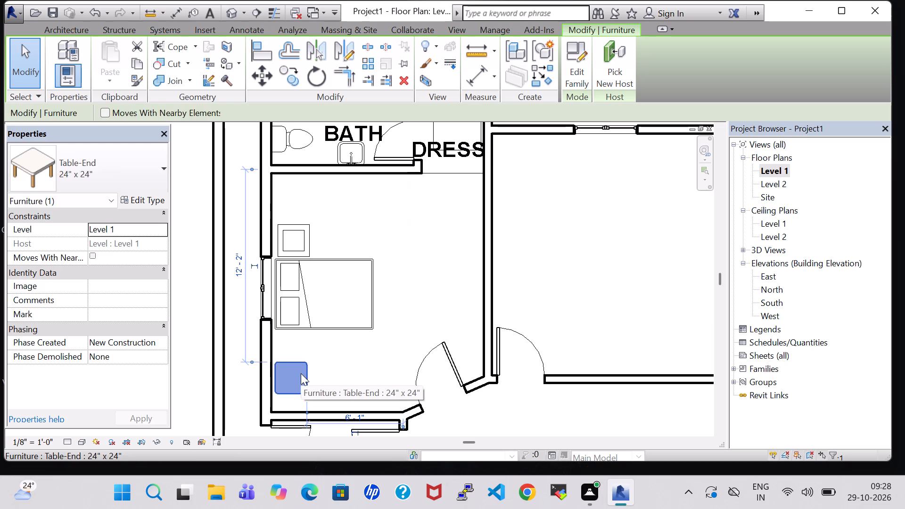
pyautogui.press('Up')
pyautogui.press('Up')
pyautogui.press('Up')
pyautogui.press('Up')
pyautogui.press('Up')
pyautogui.press('Up')
pyautogui.press('Up')
pyautogui.press('Up')
pyautogui.press('Up')
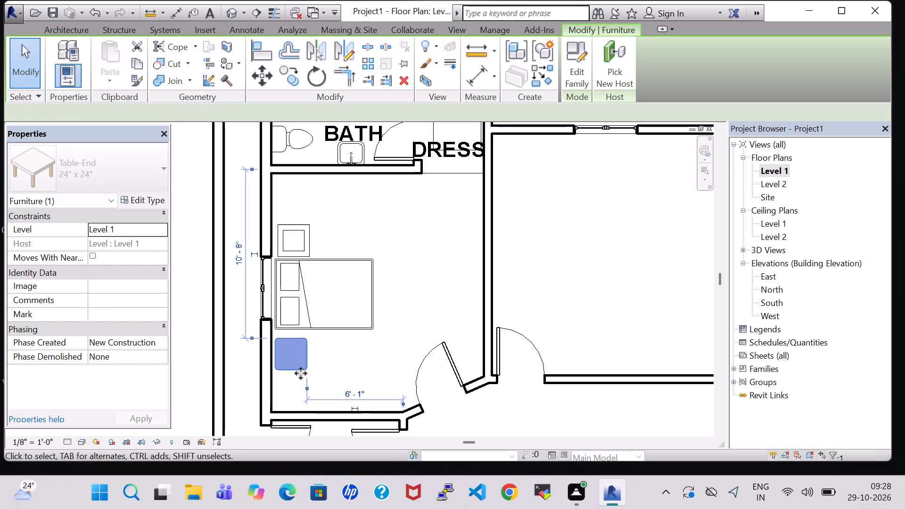
pyautogui.press('Up')
pyautogui.press('Up')
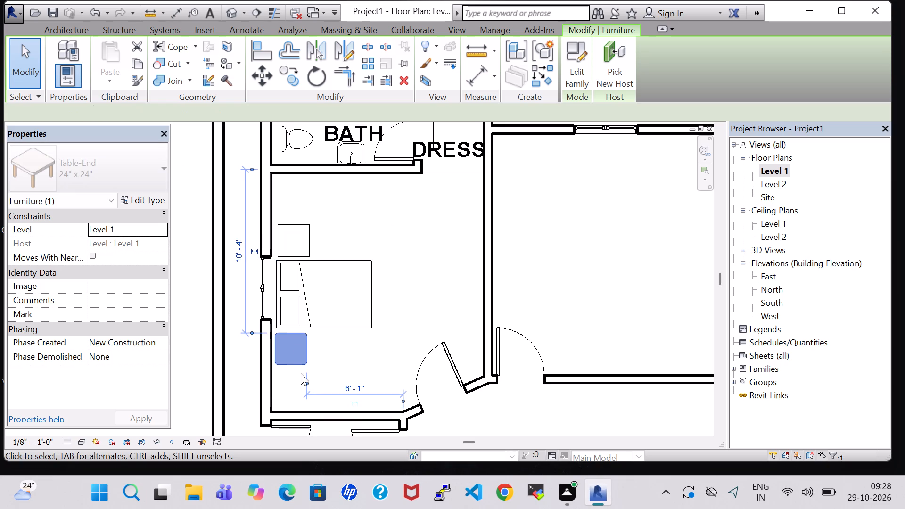
# Nudge the coffee table about 2" west to line up with the bed's head and the end table.
pyautogui.click(298, 235)
pyautogui.press('Left')
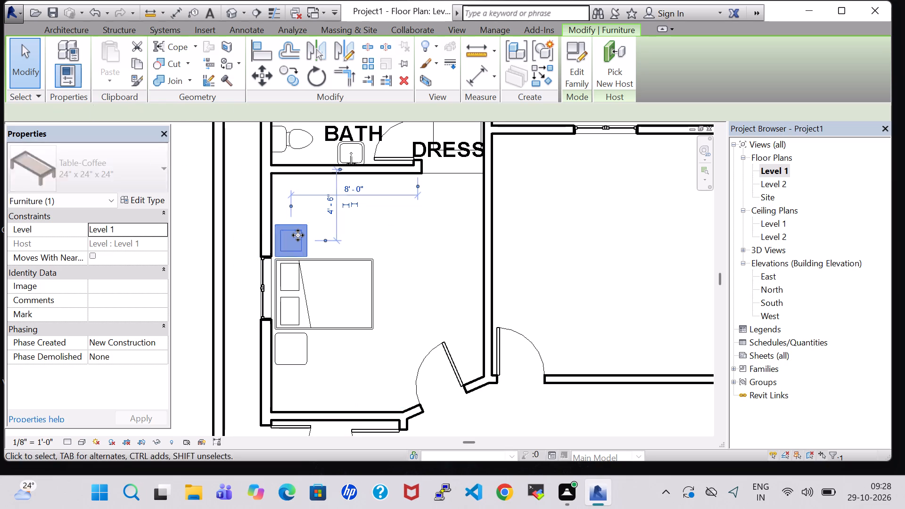
pyautogui.click(457, 236)
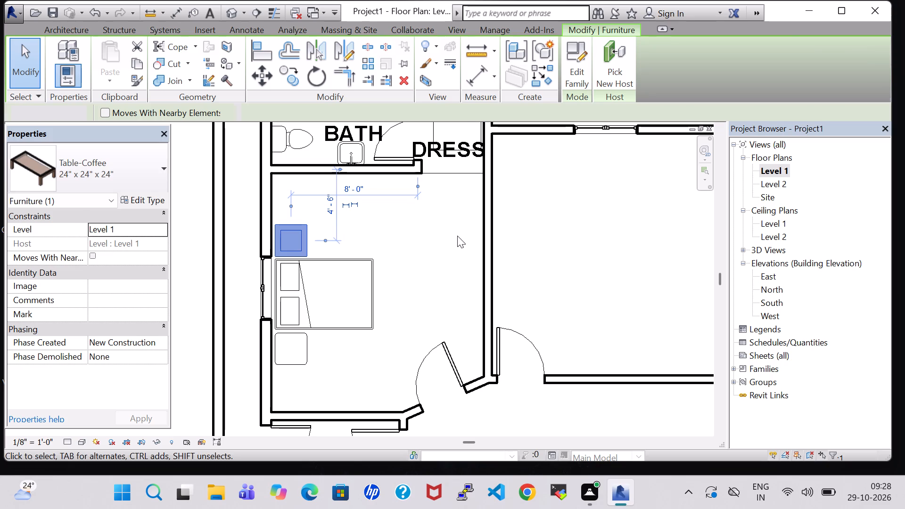
# Change the bed's type to Queen 60" x 79".
pyautogui.click(345, 253)
pyautogui.click(346, 259)
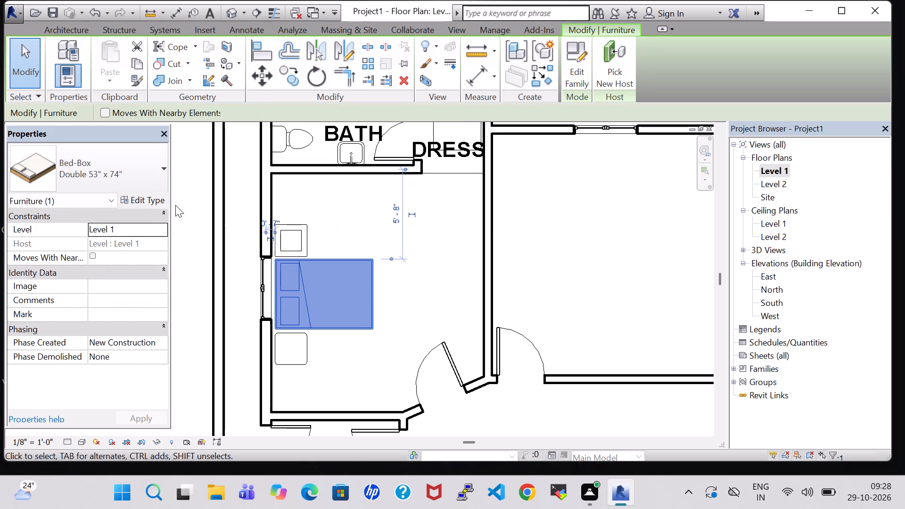
pyautogui.click(128, 197)
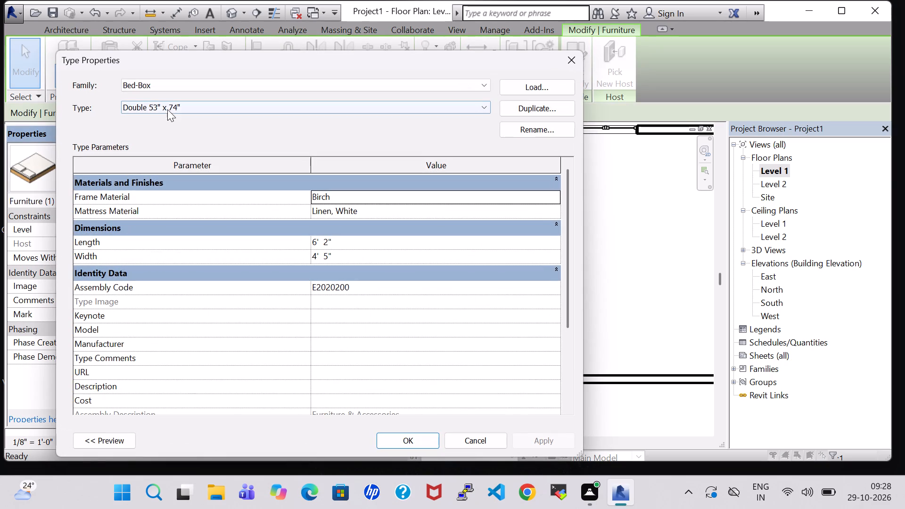
pyautogui.click(167, 109)
pyautogui.click(164, 126)
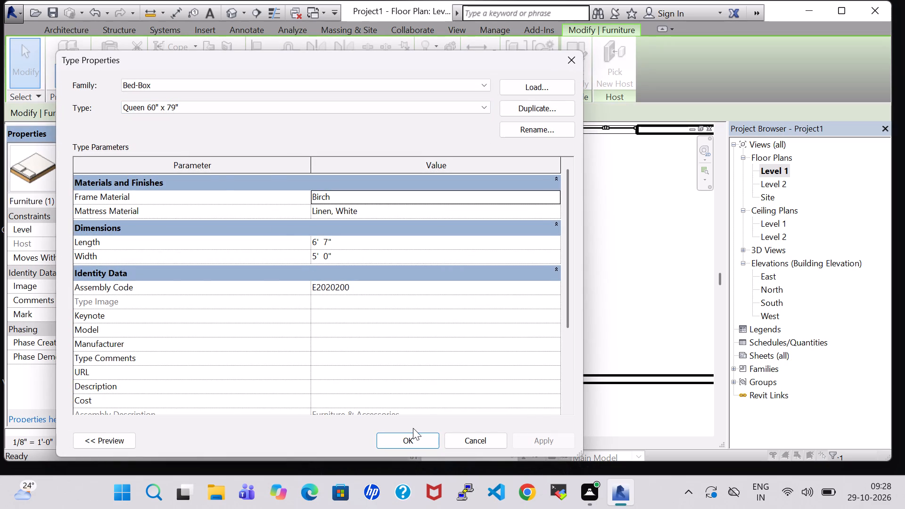
pyautogui.click(415, 434)
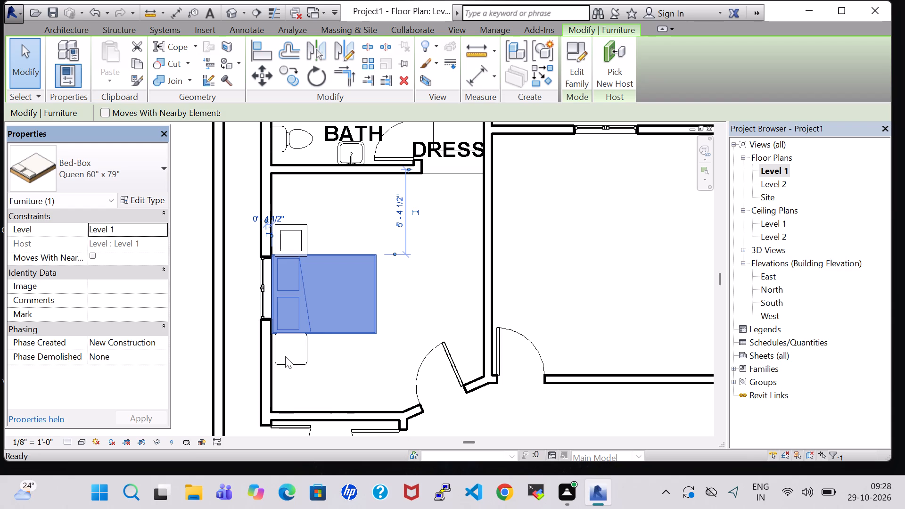
# Nudge the bedside tables clear of the bed: the end table about 2" south and the coffee table about 4" north.
pyautogui.click(297, 362)
pyautogui.press('Down')
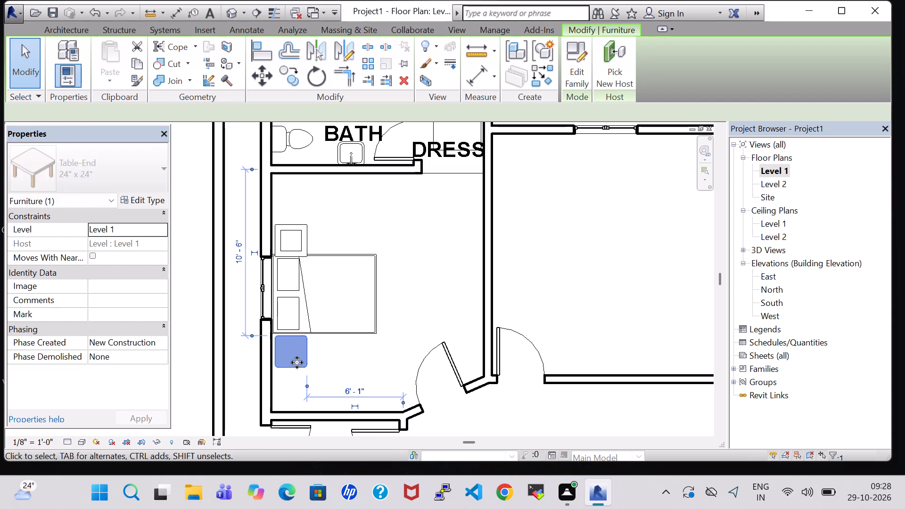
pyautogui.click(283, 246)
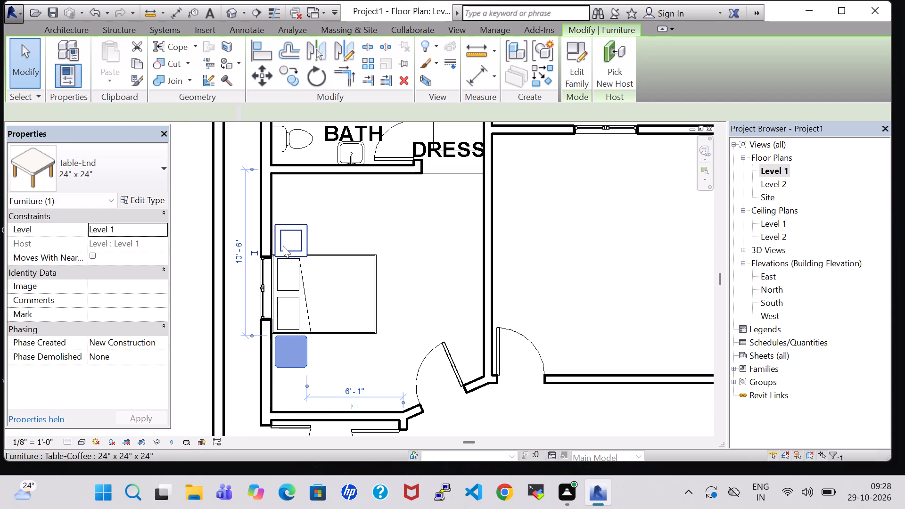
pyautogui.press('Up')
pyautogui.press('Up')
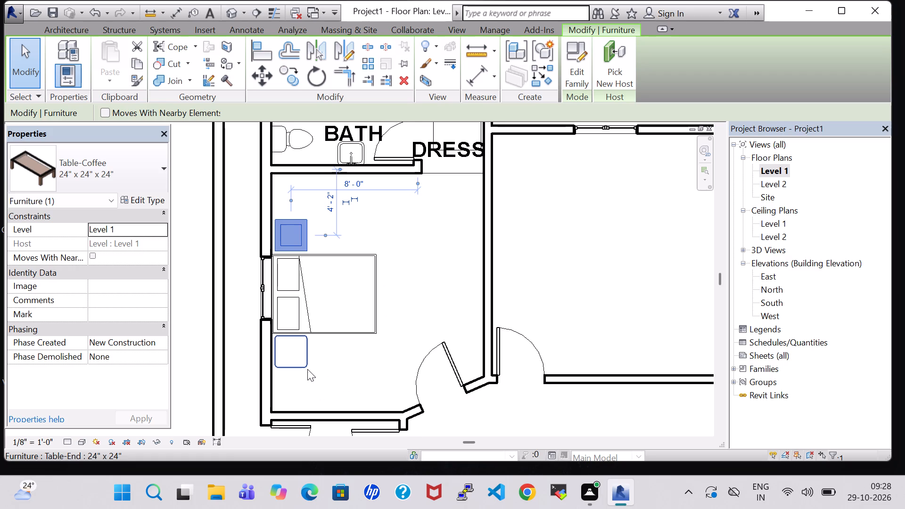
pyautogui.click(298, 361)
pyautogui.press('Down')
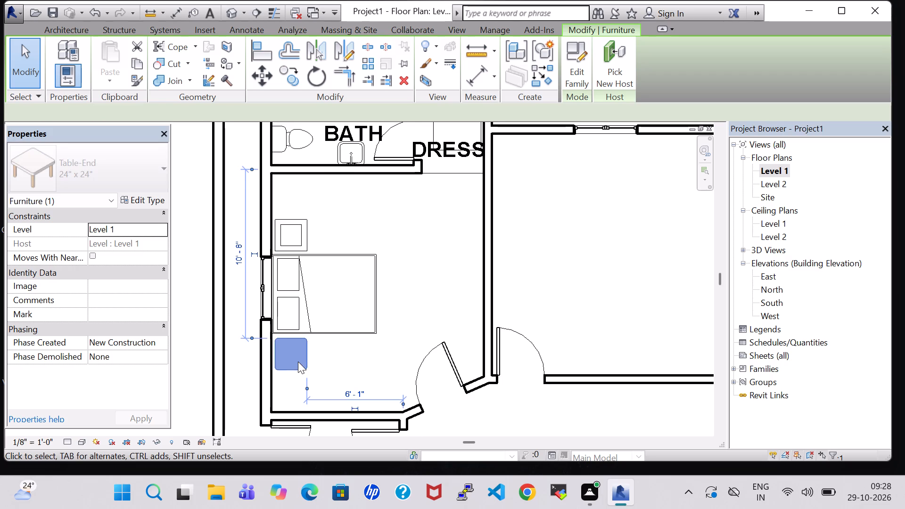
pyautogui.press('Up')
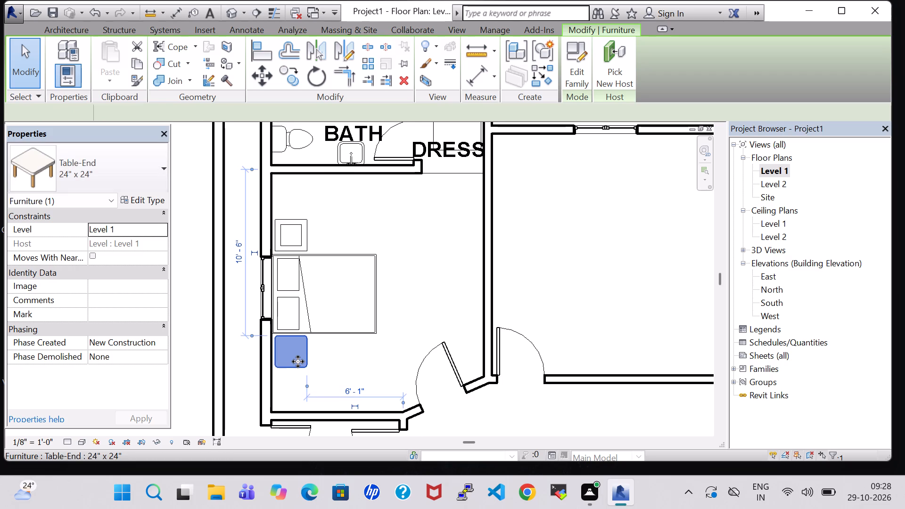
pyautogui.click(416, 222)
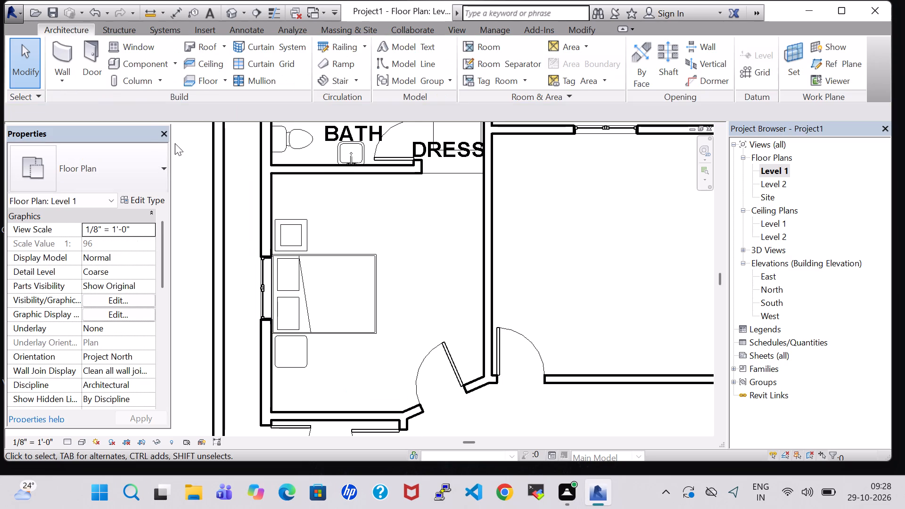
# Load the RPC Plant - Tropical family from the Planting folder of the US Imperial library.
pyautogui.click(145, 62)
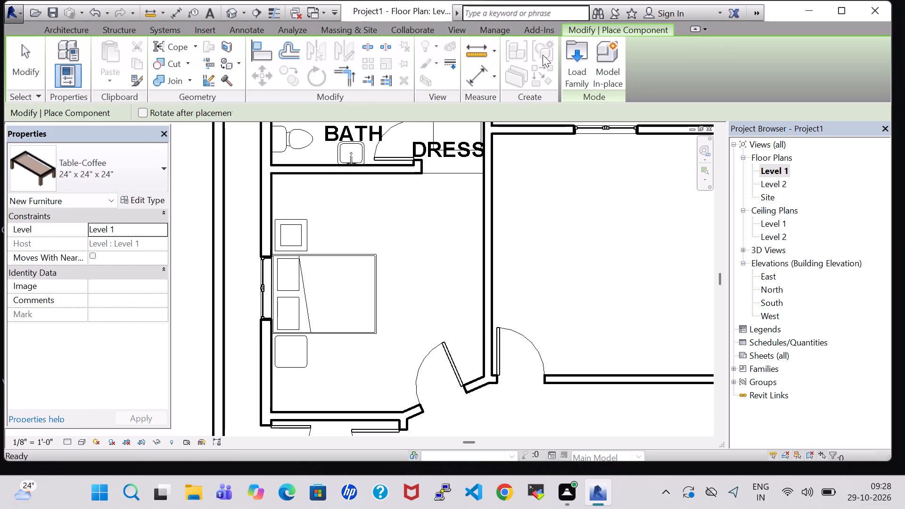
pyautogui.click(569, 65)
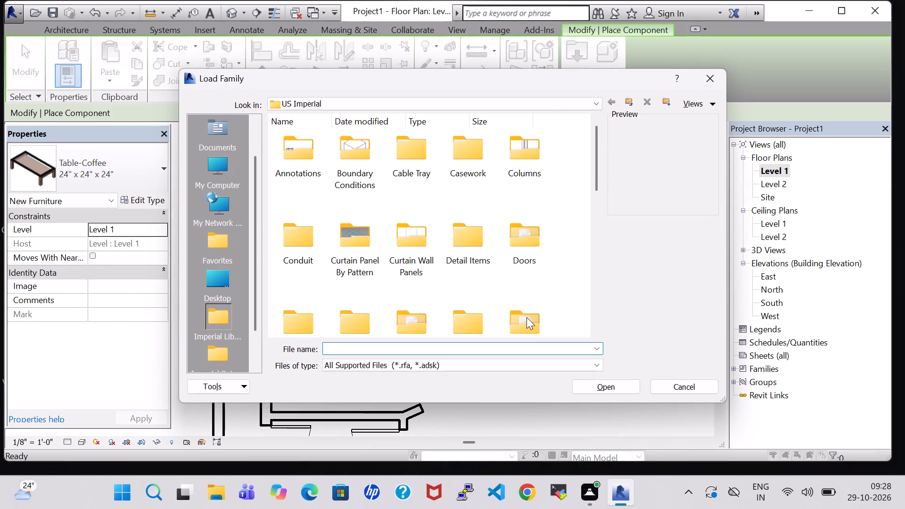
pyautogui.click(527, 318)
pyautogui.press('p')
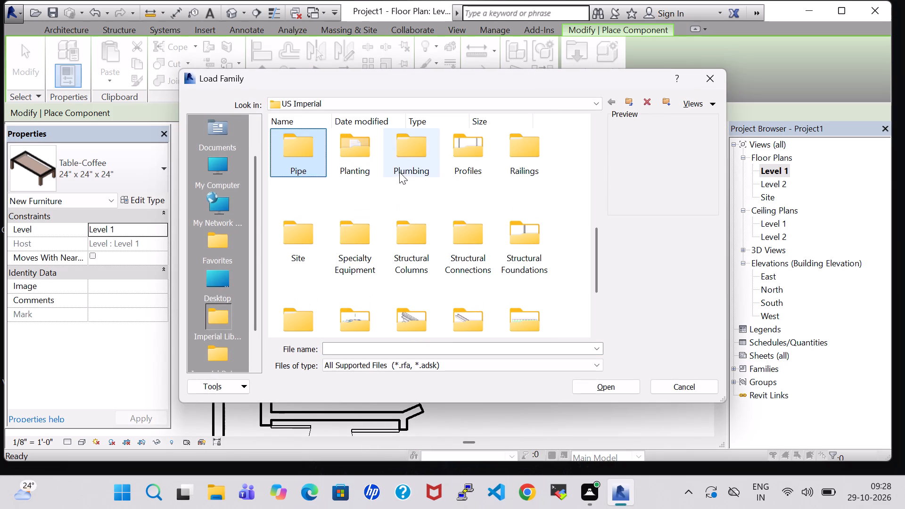
pyautogui.doubleClick(349, 148)
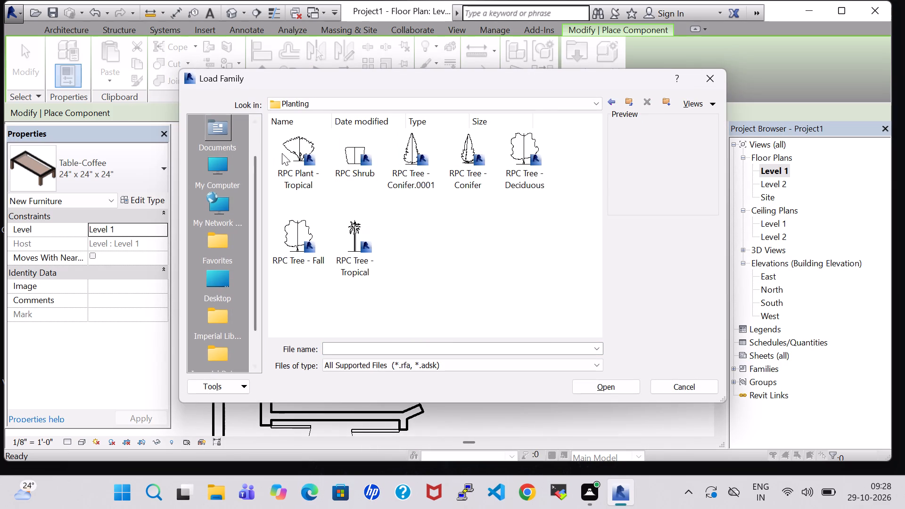
pyautogui.click(304, 156)
pyautogui.click(597, 384)
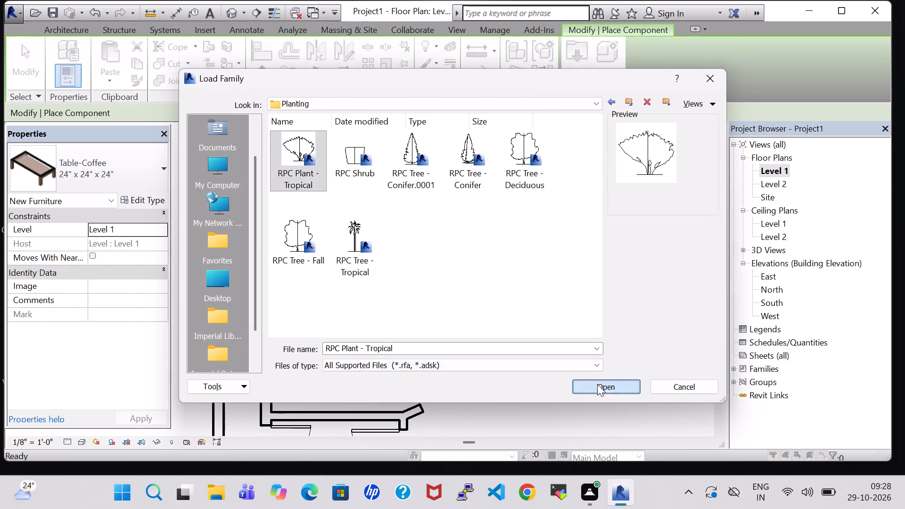
# Place one RPC Plant - Tropical, Agave - 1.5', at the middle of the end table's south edge.
pyautogui.scroll(4, 291, 373)
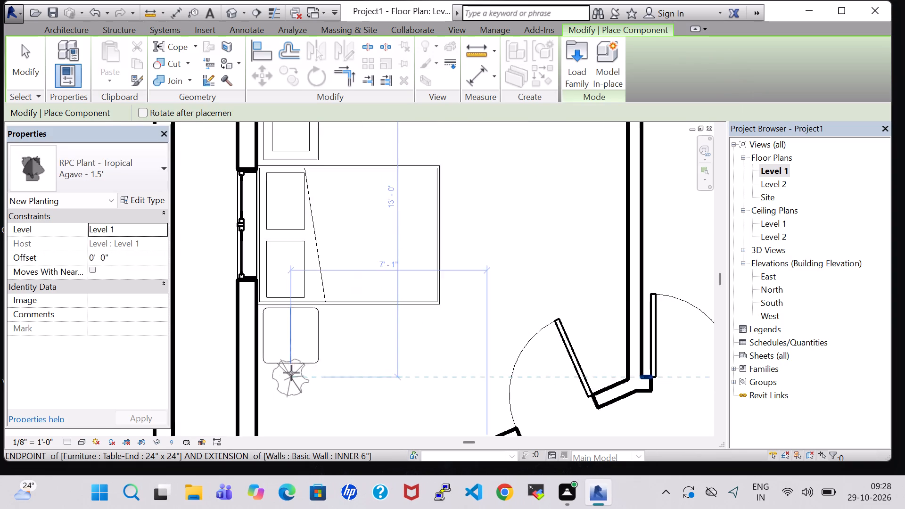
pyautogui.scroll(2, 291, 373)
pyautogui.click(288, 363)
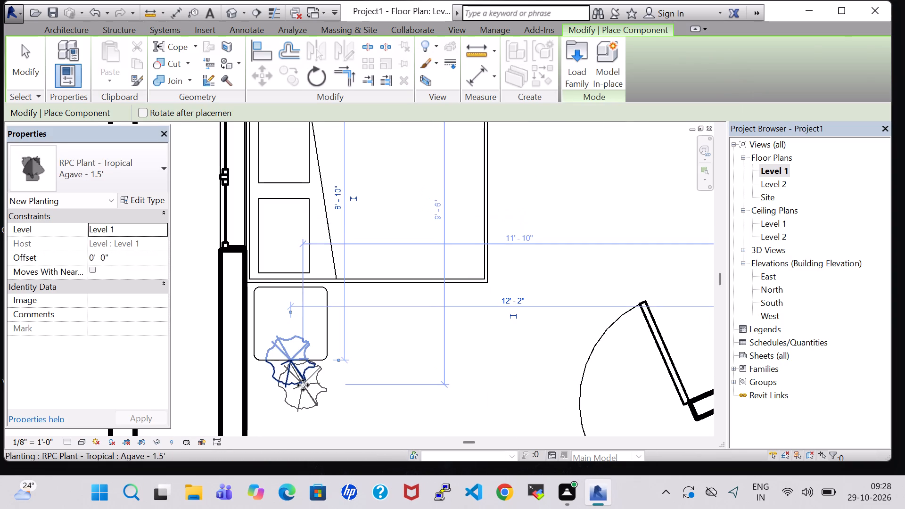
pyautogui.press('Escape')
pyautogui.press('Escape')
# Set the agave plant's offset from Level 1 to 2' 0".
pyautogui.click(298, 382)
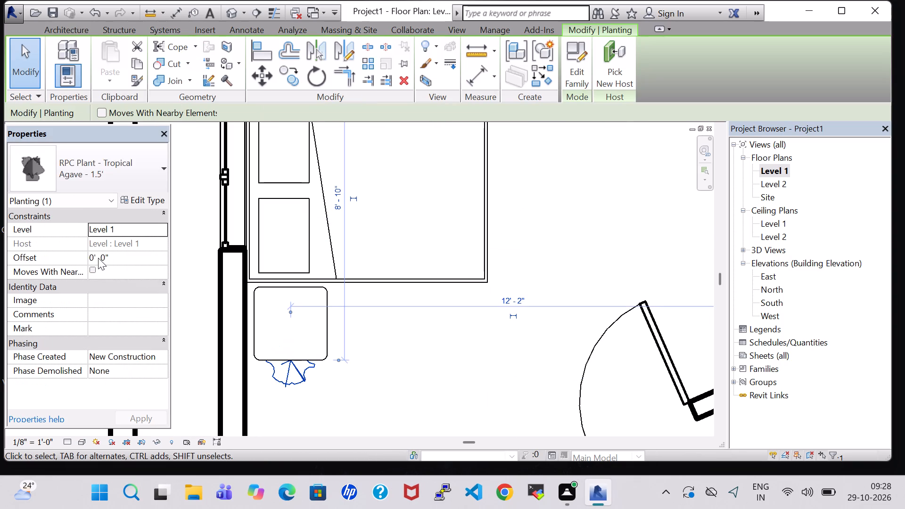
pyautogui.click(97, 258)
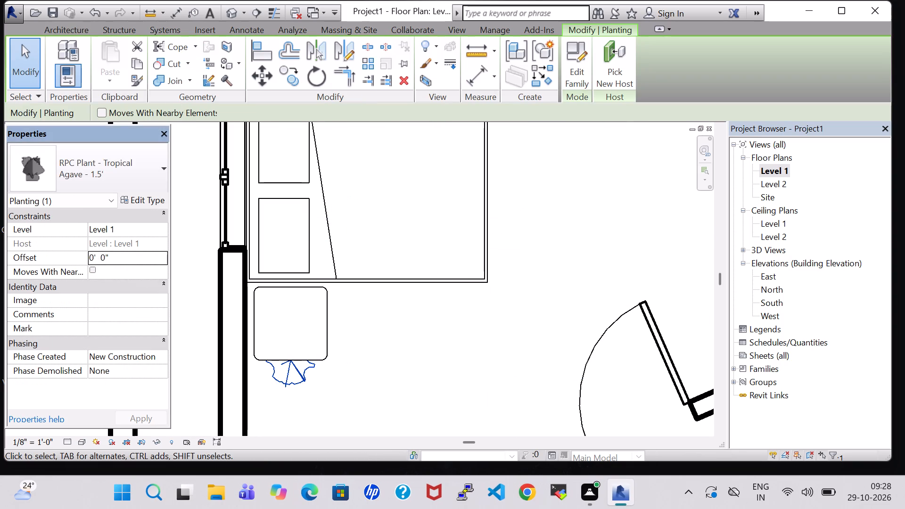
pyautogui.press('Left')
pyautogui.press('BackSpace')
pyautogui.press('2')
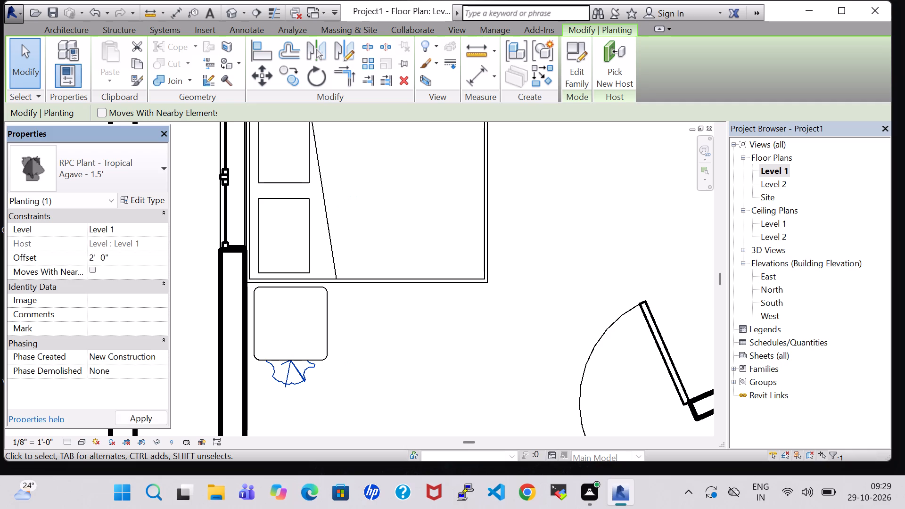
pyautogui.click(127, 415)
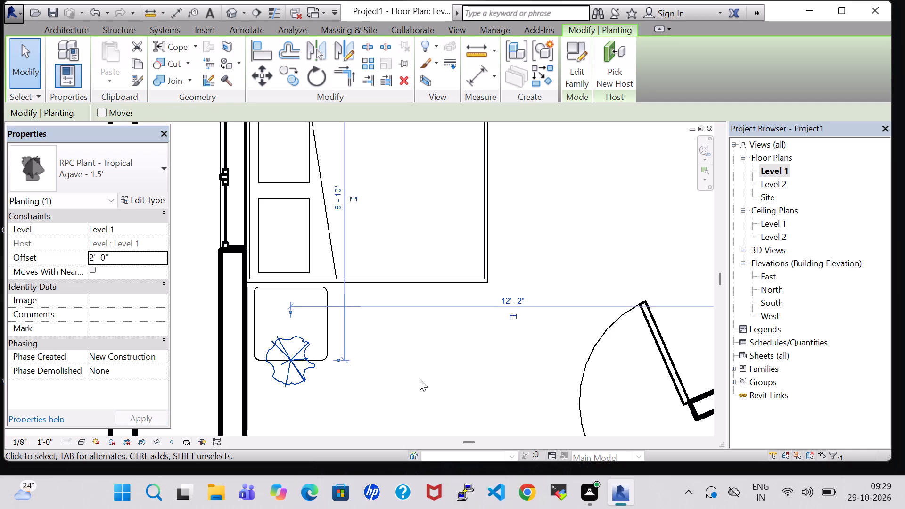
# Nudge the agave plant about 1' north to the centre of the end table.
pyautogui.press('Up')
pyautogui.press('Up')
pyautogui.press('Up')
pyautogui.press('Up')
pyautogui.press('Up')
pyautogui.press('Up')
pyautogui.press('Up')
pyautogui.press('Up')
pyautogui.press('Up')
pyautogui.press('Up')
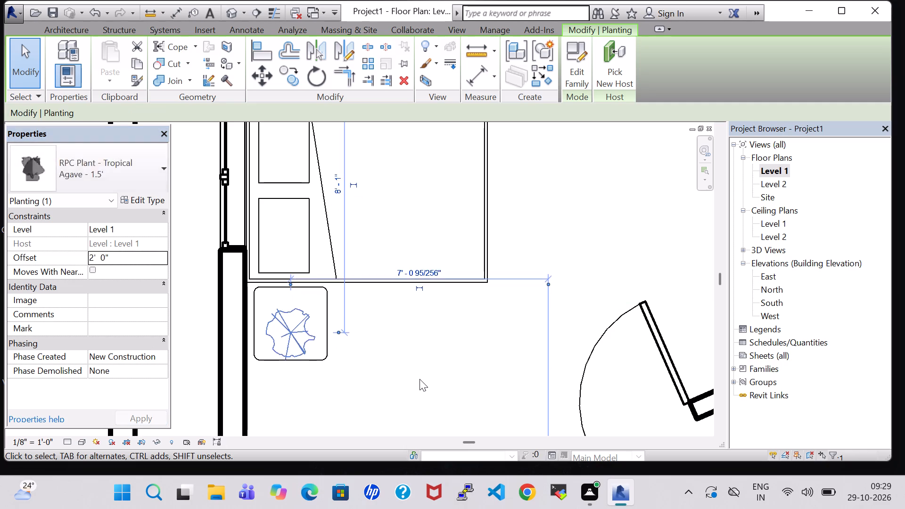
pyautogui.press('Up')
pyautogui.press('Up')
pyautogui.click(493, 351)
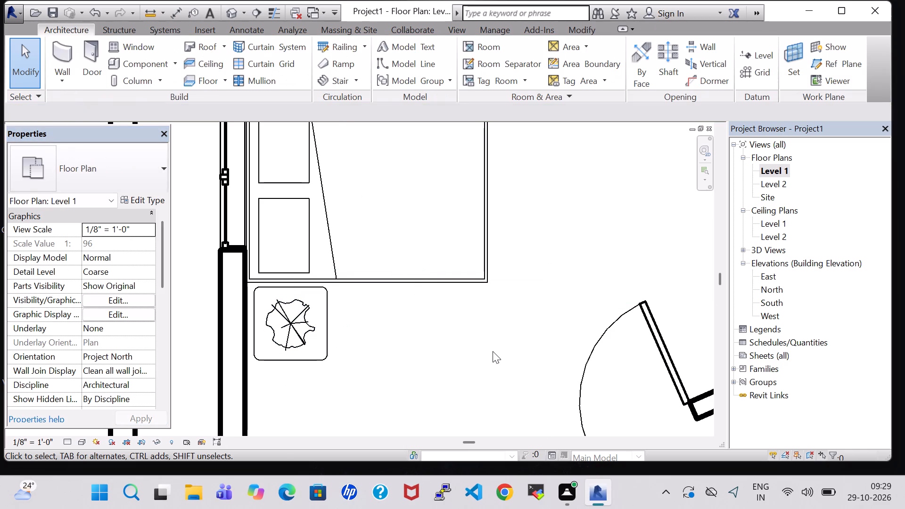
# Load the Cabinet-File 2 Drawer family from the Furniture library's Storage folder.
pyautogui.scroll(-4, 475, 345)
pyautogui.moveTo(554, 255); pyautogui.dragTo(551, 288, button='middle')
pyautogui.click(156, 68)
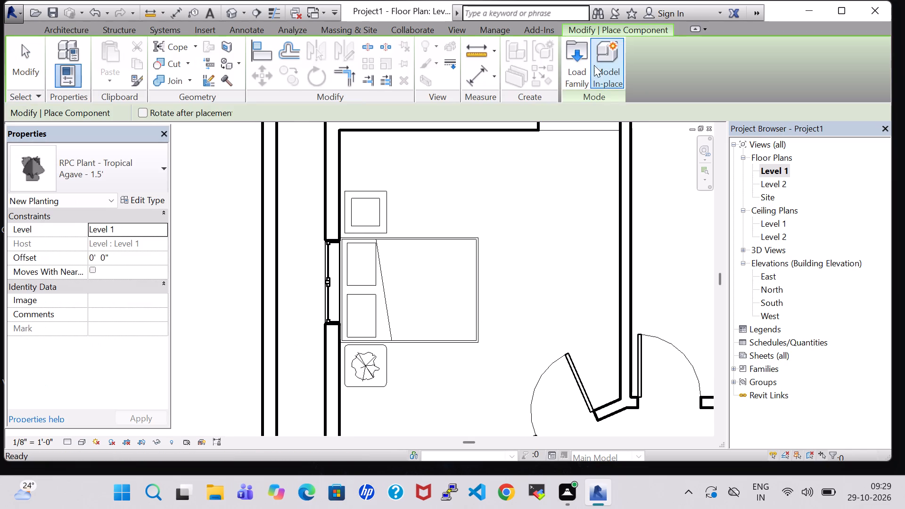
pyautogui.click(576, 65)
pyautogui.doubleClick(528, 321)
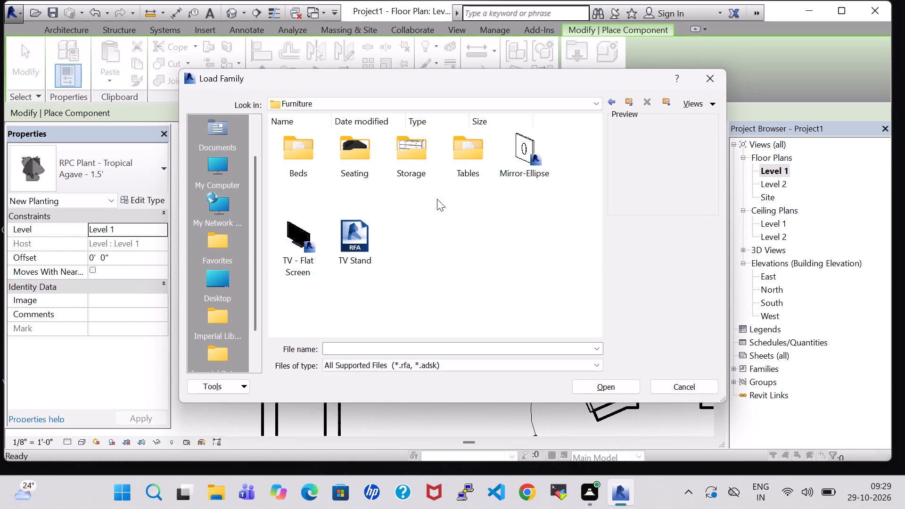
pyautogui.doubleClick(405, 165)
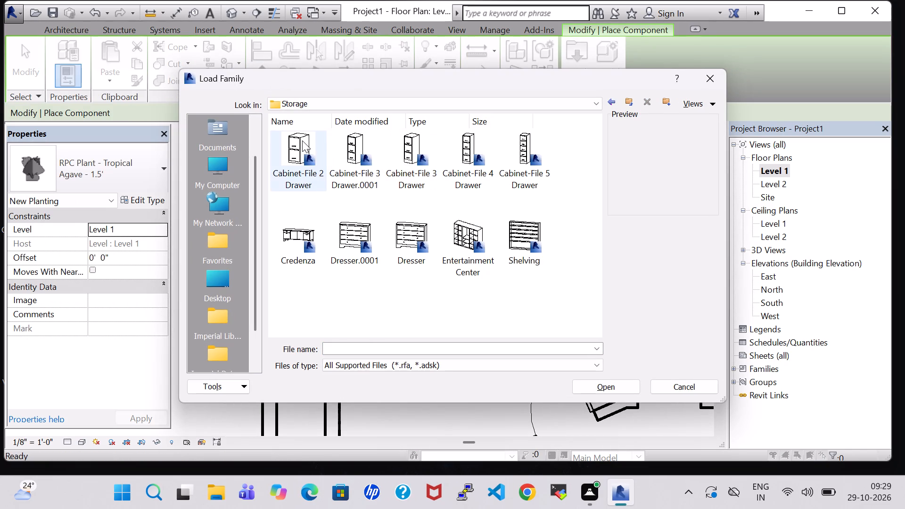
pyautogui.click(302, 140)
pyautogui.click(614, 388)
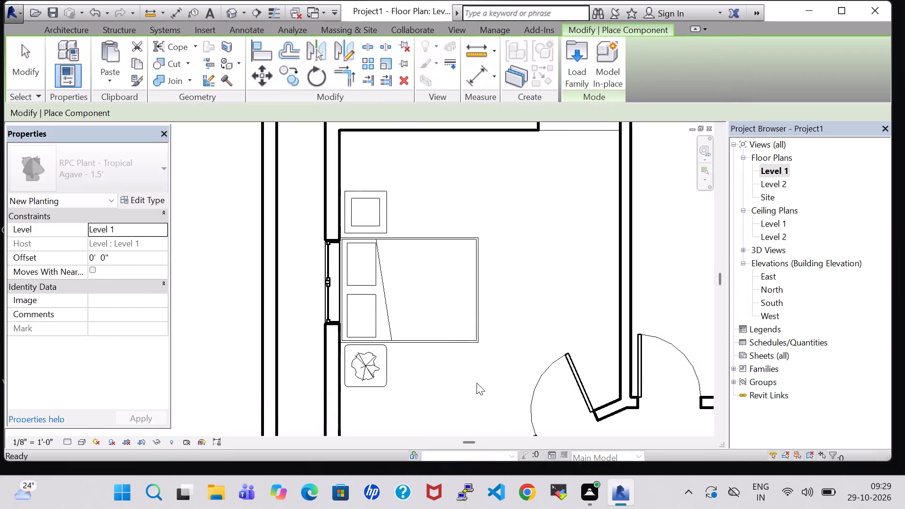
# Place a 15" x 18" two-drawer cabinet against the bedroom's south wall, rotated so its front faces north into the room.
pyautogui.moveTo(465, 390); pyautogui.dragTo(466, 334, button='middle')
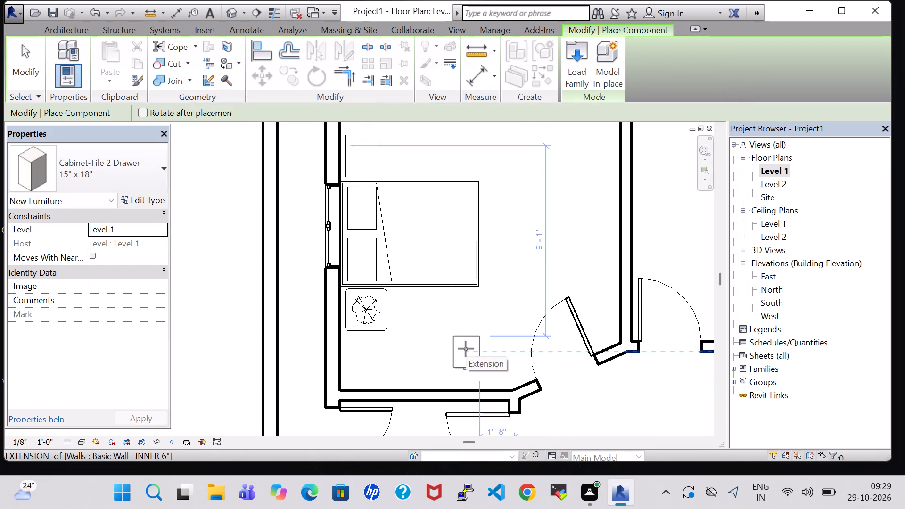
pyautogui.press('space')
pyautogui.press('space')
pyautogui.press('space')
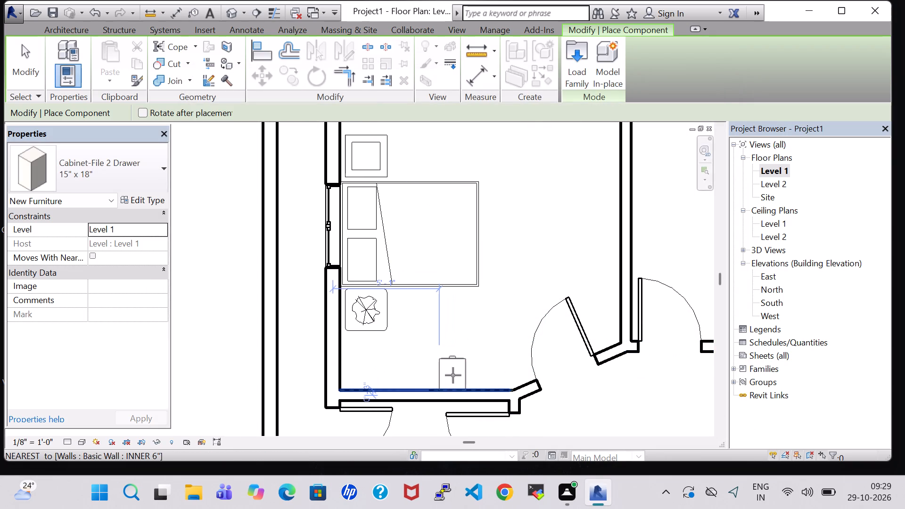
pyautogui.click(453, 375)
pyautogui.press('Escape')
pyautogui.press('Escape')
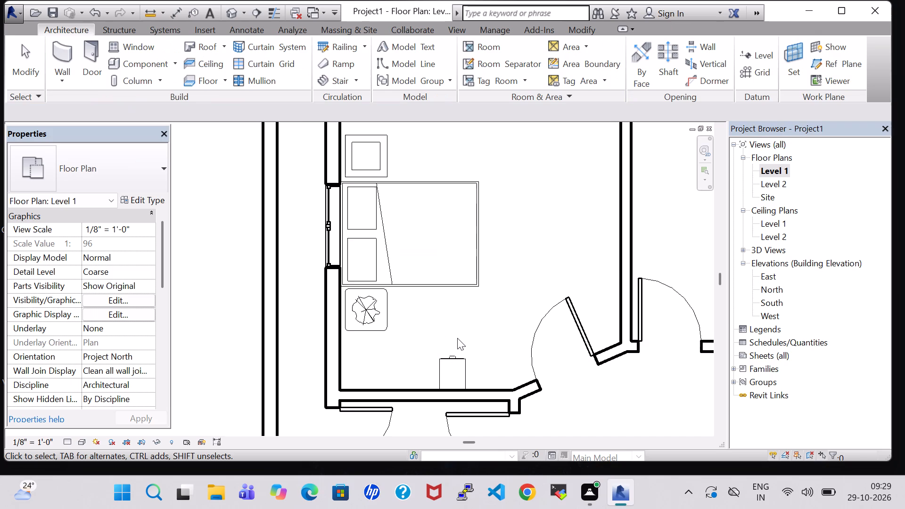
# Place a 24" x 48" Mirror-Ellipse like the bathroom's on the bedroom's south wall behind the cabinet, about 3'-0" from the wall's east end.
pyautogui.scroll(-8, 457, 338)
pyautogui.scroll(7, 481, 281)
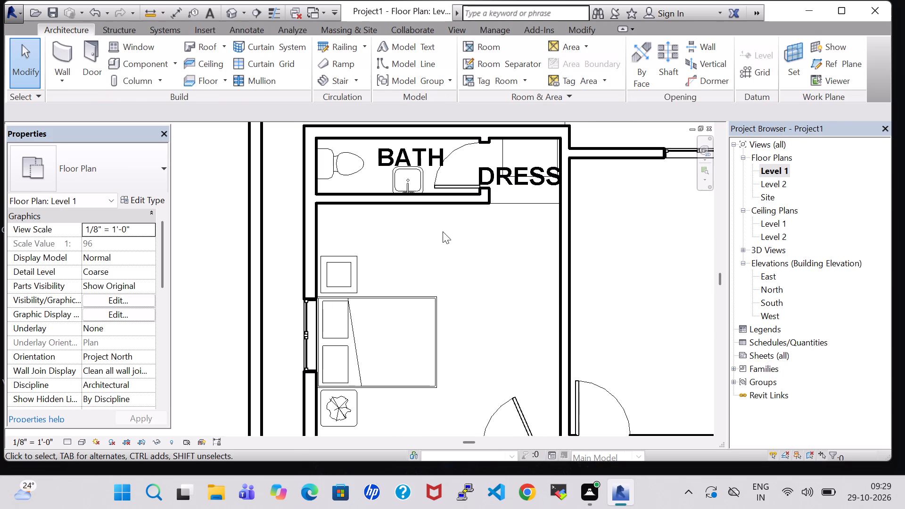
pyautogui.scroll(4, 415, 194)
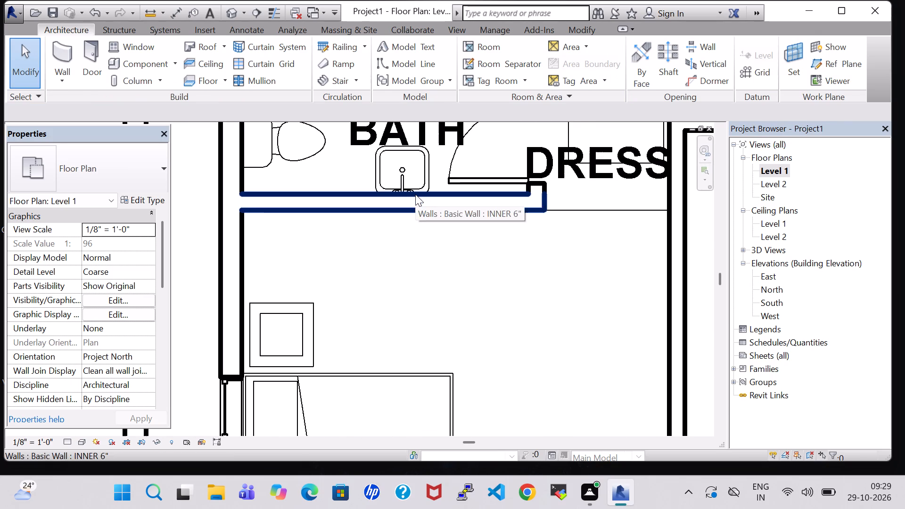
pyautogui.click(415, 194)
pyautogui.scroll(8, 415, 194)
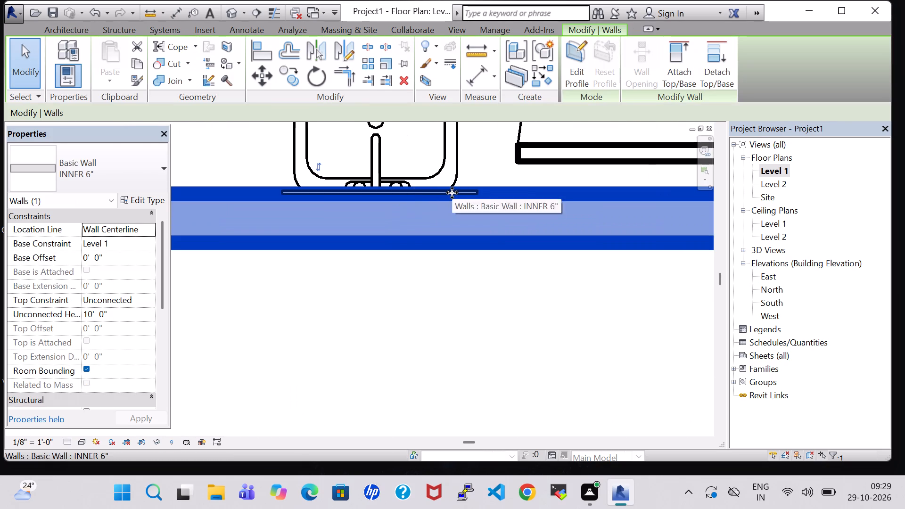
pyautogui.click(452, 193)
pyautogui.click(477, 170)
pyautogui.click(463, 276)
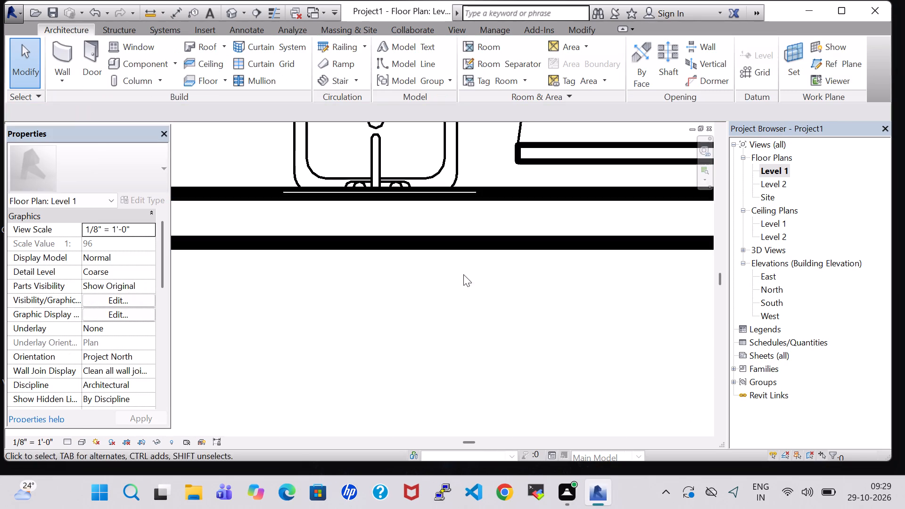
pyautogui.click(455, 194)
pyautogui.rightClick(455, 194)
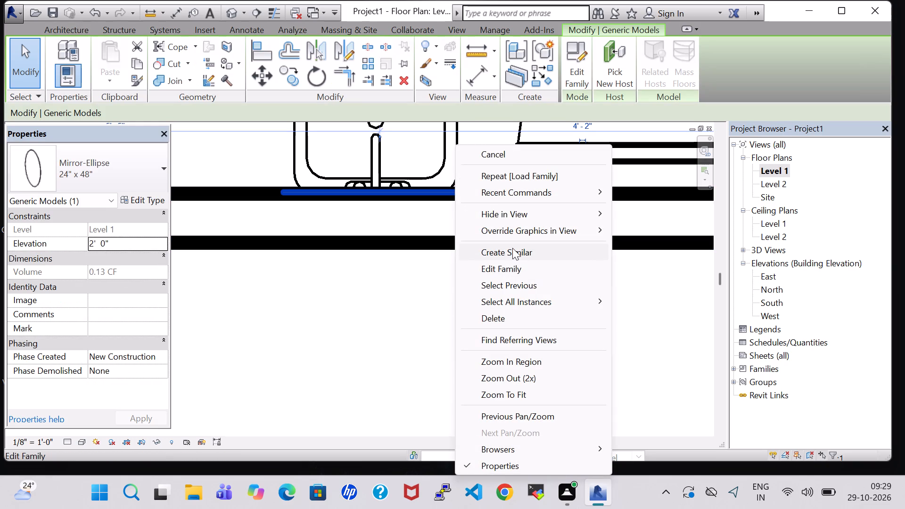
pyautogui.click(512, 248)
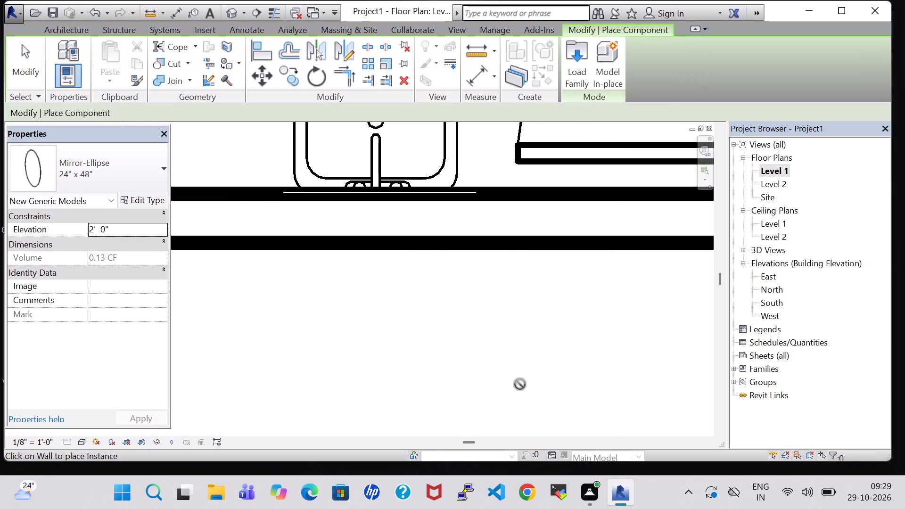
pyautogui.moveTo(520, 394); pyautogui.dragTo(522, 350, button='middle')
pyautogui.scroll(-5, 527, 312)
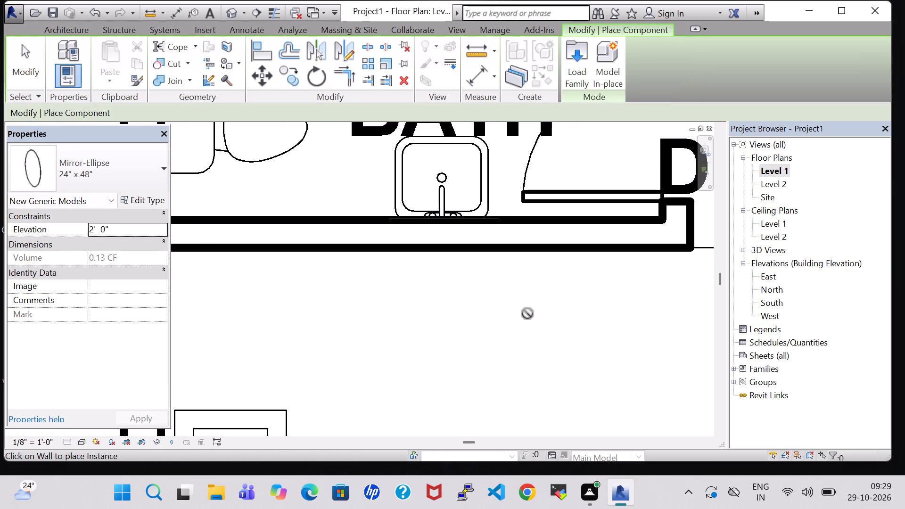
pyautogui.moveTo(527, 313); pyautogui.dragTo(502, 192, button='middle')
pyautogui.moveTo(532, 383); pyautogui.dragTo(508, 159, button='middle')
pyautogui.scroll(-4, 508, 159)
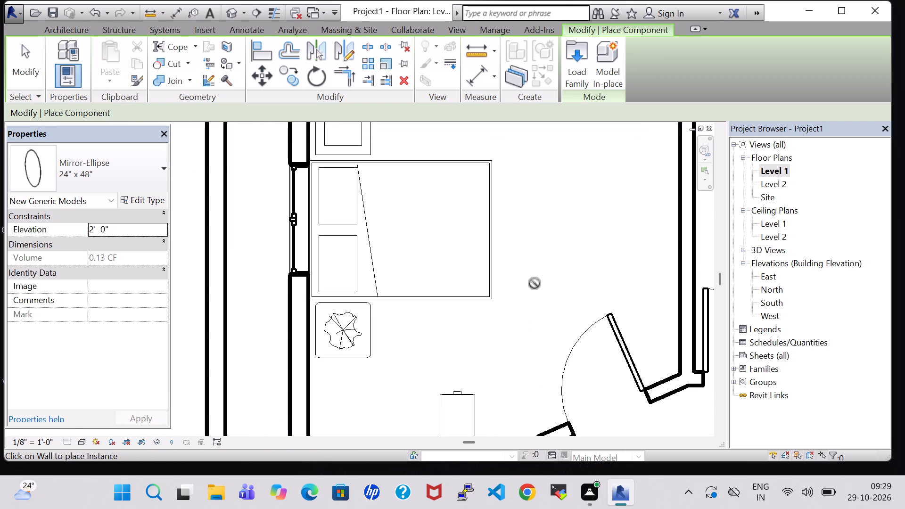
pyautogui.moveTo(535, 283); pyautogui.dragTo(528, 186, button='middle')
pyautogui.moveTo(524, 138); pyautogui.dragTo(524, 132, button='middle')
pyautogui.scroll(3, 449, 333)
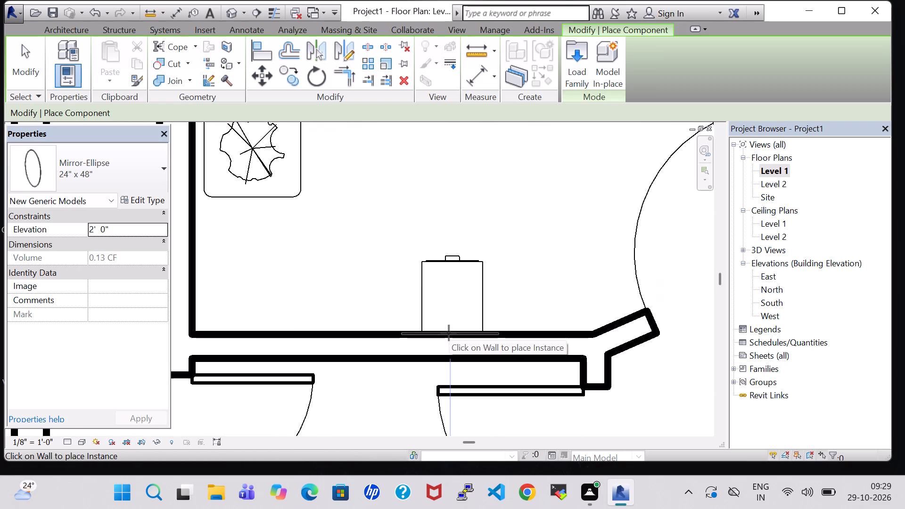
pyautogui.scroll(5, 449, 333)
pyautogui.click(449, 333)
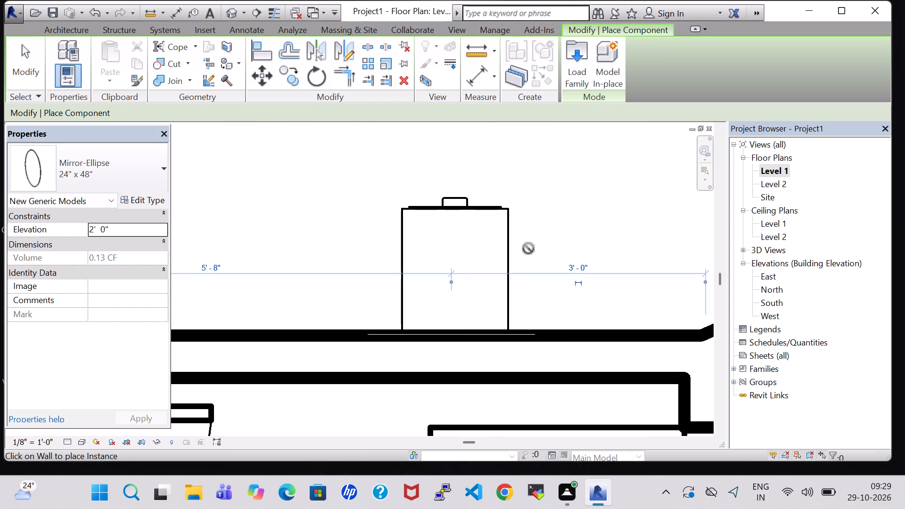
pyautogui.press('Escape')
pyautogui.press('Escape')
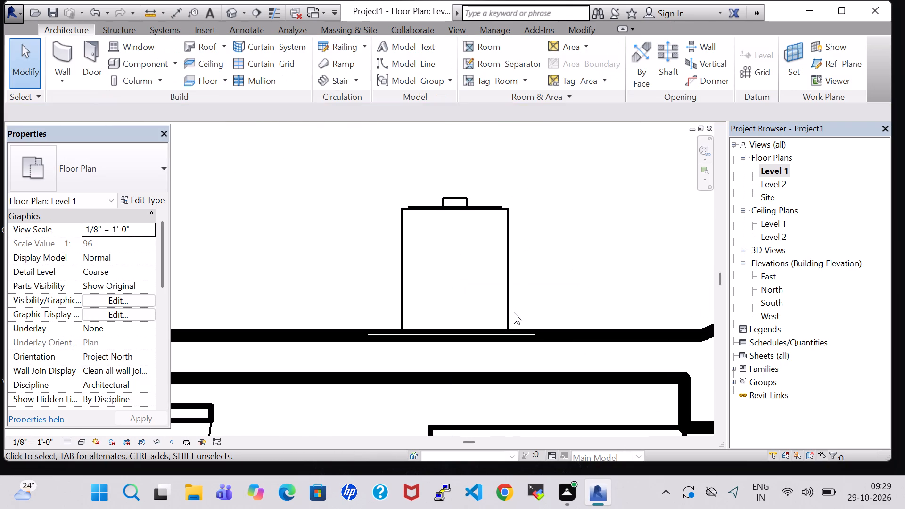
# Set the elevation of the elliptical mirror on the bedroom's south wall to 3' 0".
pyautogui.click(441, 333)
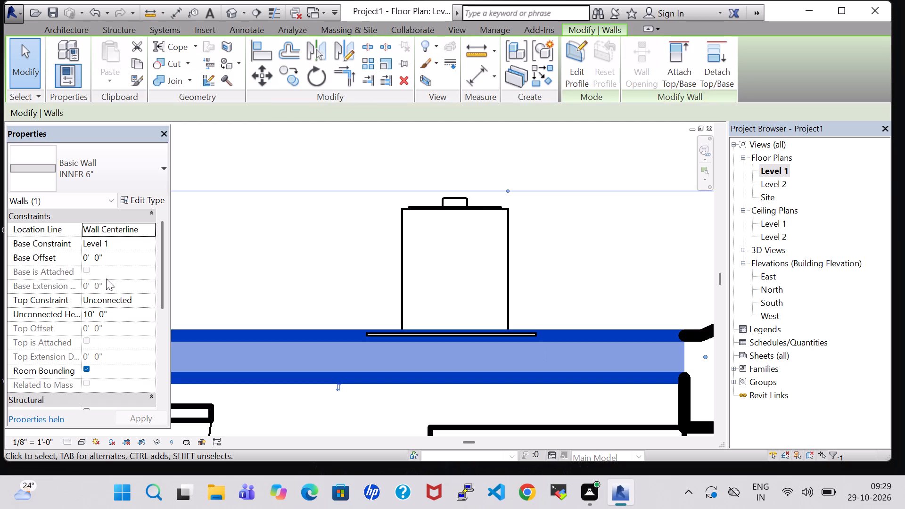
pyautogui.click(220, 268)
pyautogui.click(398, 335)
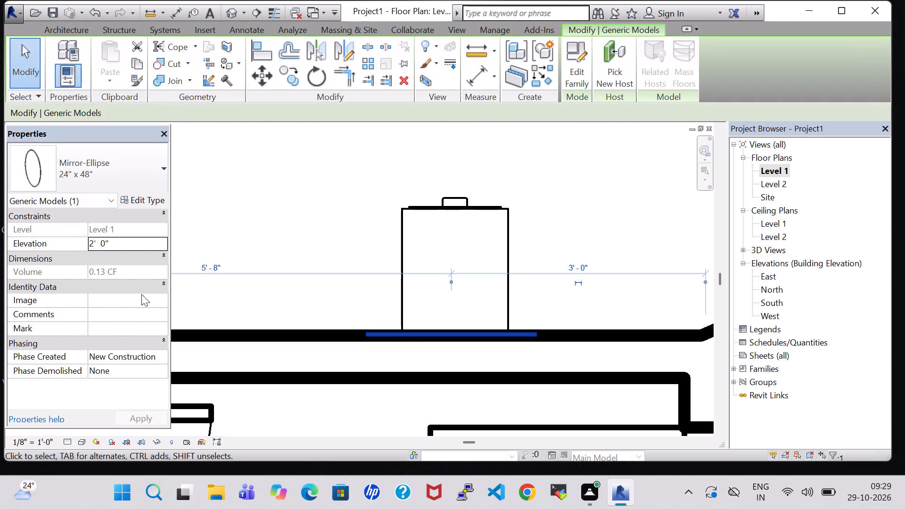
pyautogui.click(95, 243)
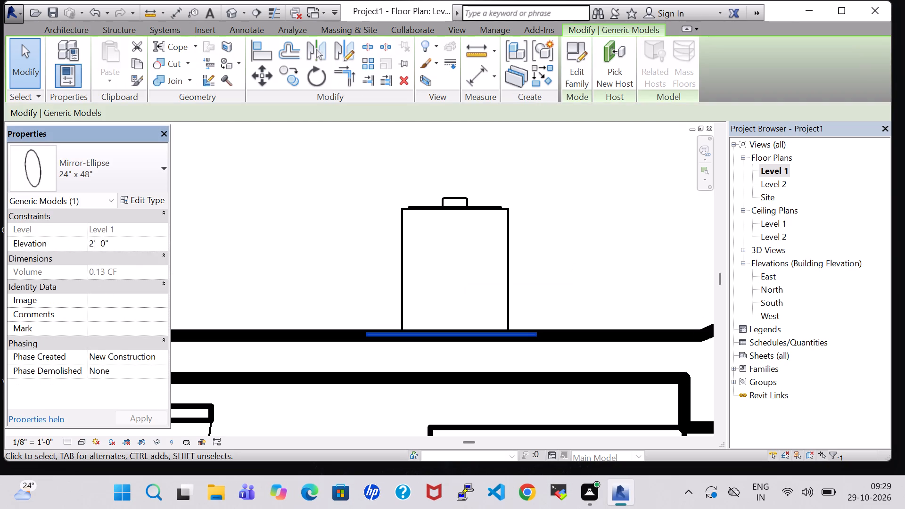
pyautogui.press('BackSpace')
pyautogui.press('3')
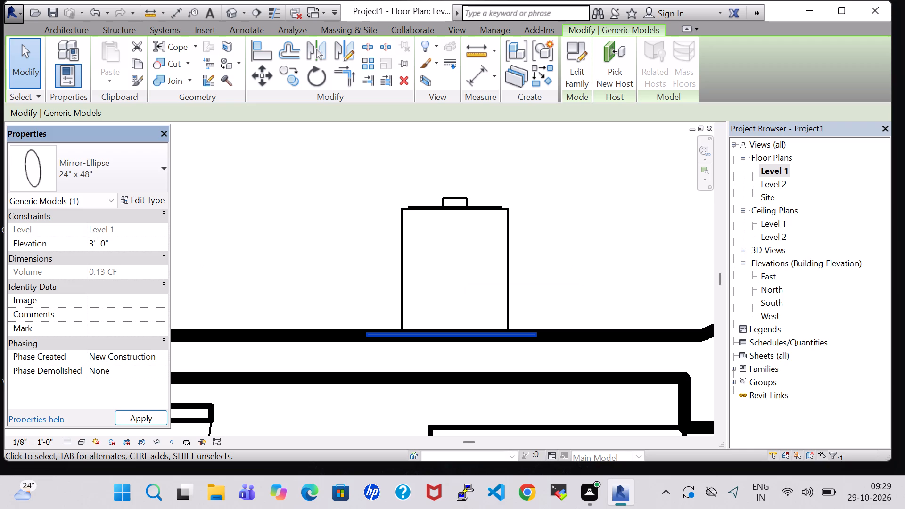
pyautogui.press('Return')
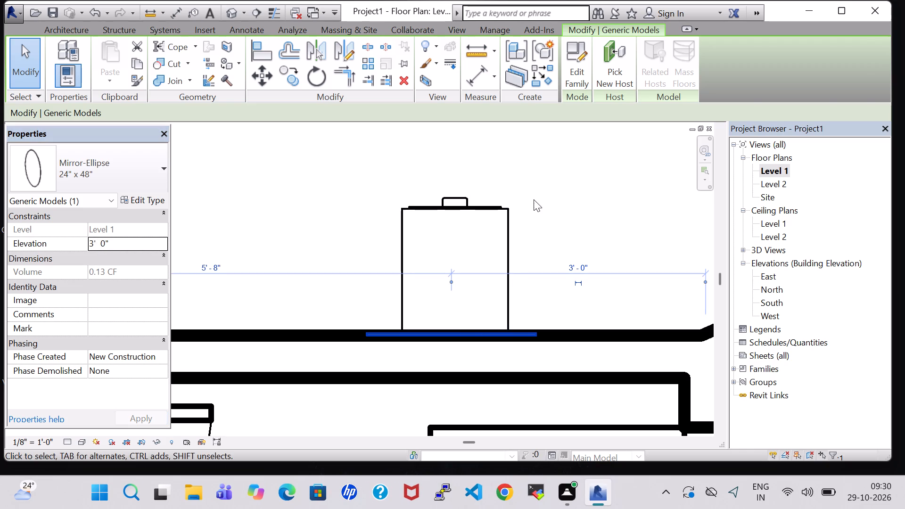
pyautogui.click(540, 199)
# Set the elevation of the elliptical mirror behind the bathroom sink to 3' 5".
pyautogui.scroll(-2, 304, 160)
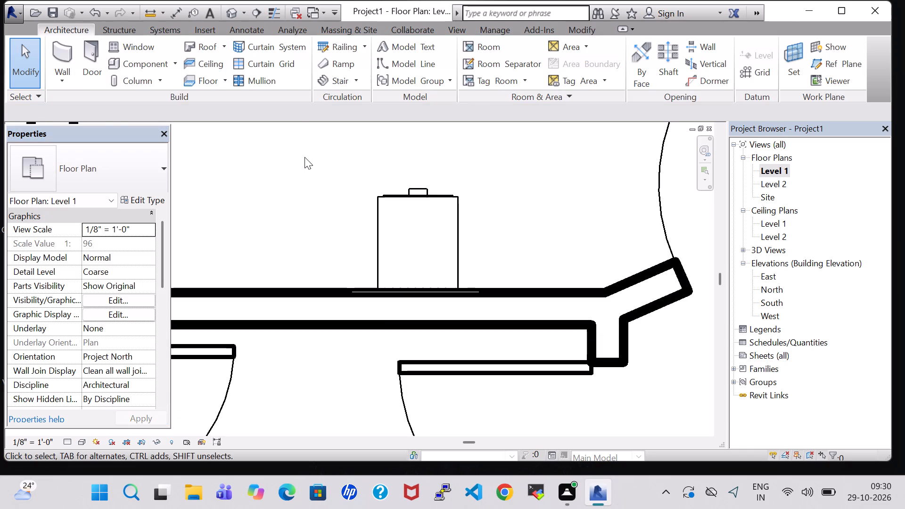
pyautogui.scroll(-1, 304, 157)
pyautogui.moveTo(304, 157); pyautogui.dragTo(325, 367, button='middle')
pyautogui.scroll(-4, 309, 238)
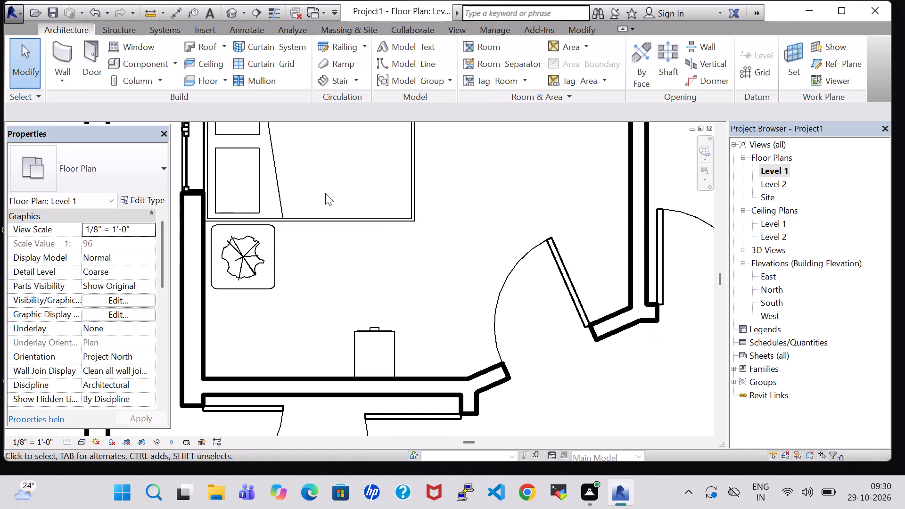
pyautogui.moveTo(325, 193); pyautogui.dragTo(276, 452, button='middle')
pyautogui.scroll(1, 276, 452)
pyautogui.scroll(2, 358, 124)
pyautogui.scroll(1, 281, 216)
pyautogui.moveTo(281, 216); pyautogui.dragTo(356, 392, button='middle')
pyautogui.scroll(3, 357, 304)
pyautogui.click(325, 315)
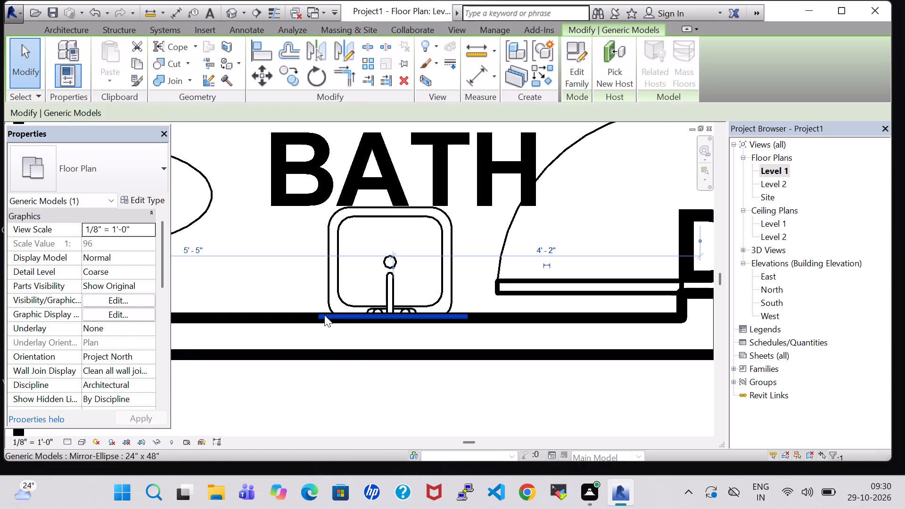
pyautogui.click(96, 245)
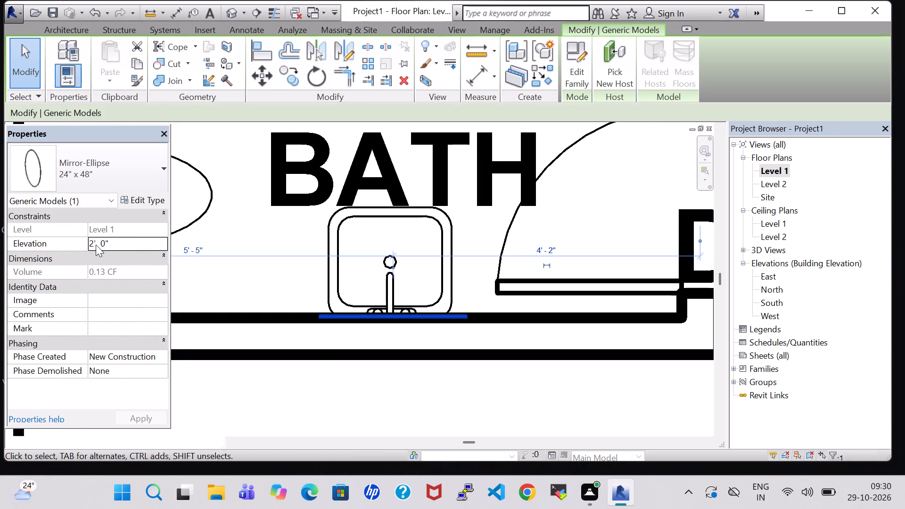
pyautogui.press('Left')
pyautogui.press('BackSpace')
pyautogui.press('3')
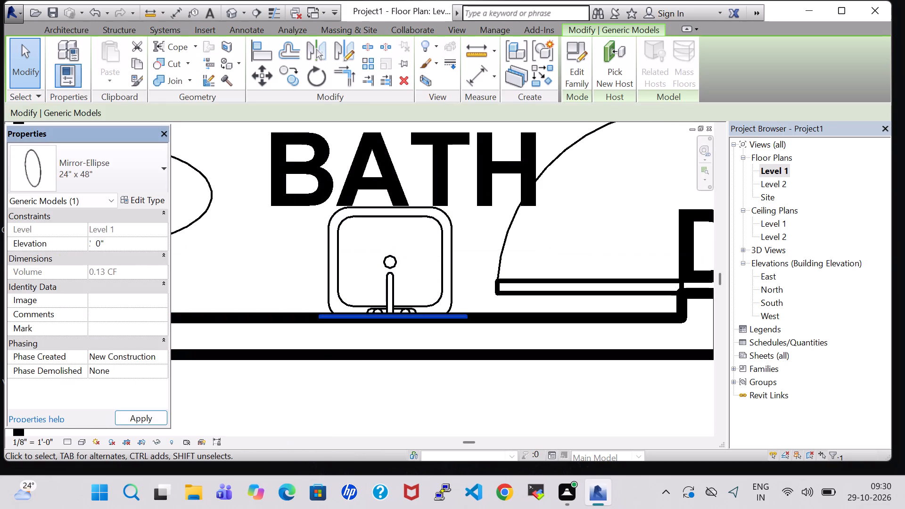
pyautogui.press('Right')
pyautogui.press('Right')
pyautogui.press('Right')
pyautogui.press('Right')
pyautogui.press('BackSpace')
pyautogui.press('5')
pyautogui.click(147, 419)
pyautogui.click(341, 425)
# Load the TV - Flat Screen family from the library's Furniture folder for placement in the bedroom.
pyautogui.scroll(-5, 341, 413)
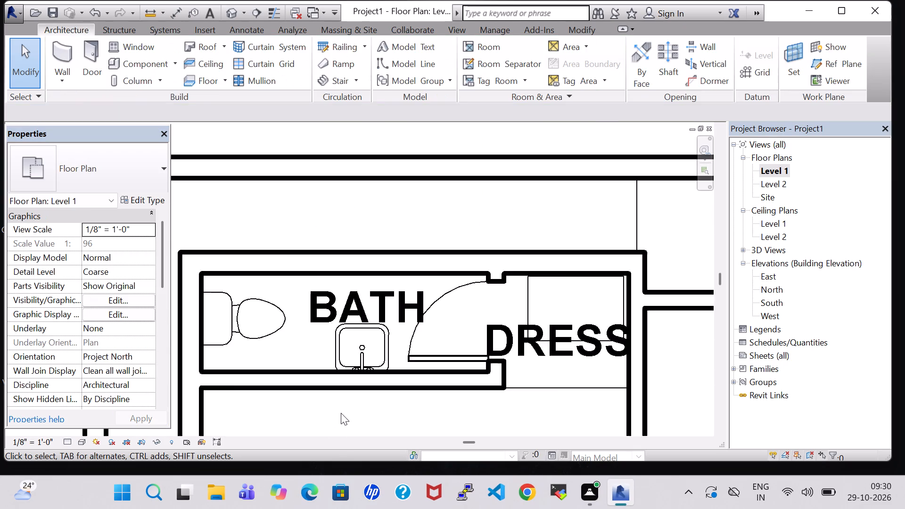
pyautogui.scroll(-4, 341, 413)
pyautogui.moveTo(341, 413); pyautogui.dragTo(336, 295, button='middle')
pyautogui.scroll(-3, 340, 303)
pyautogui.moveTo(438, 368); pyautogui.dragTo(416, 337, button='middle')
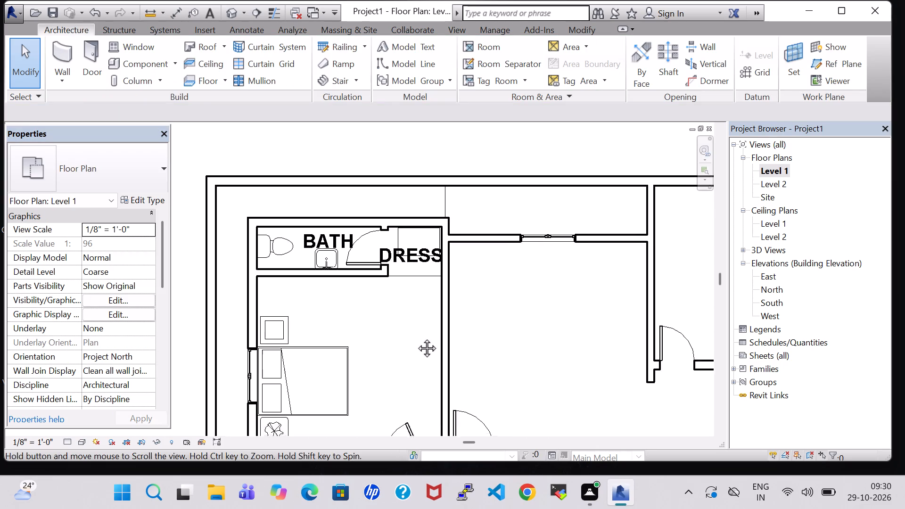
pyautogui.moveTo(416, 337); pyautogui.dragTo(436, 256, button='middle')
pyautogui.middleClick(447, 225)
pyautogui.scroll(5, 368, 322)
pyautogui.moveTo(361, 377); pyautogui.dragTo(387, 334, button='middle')
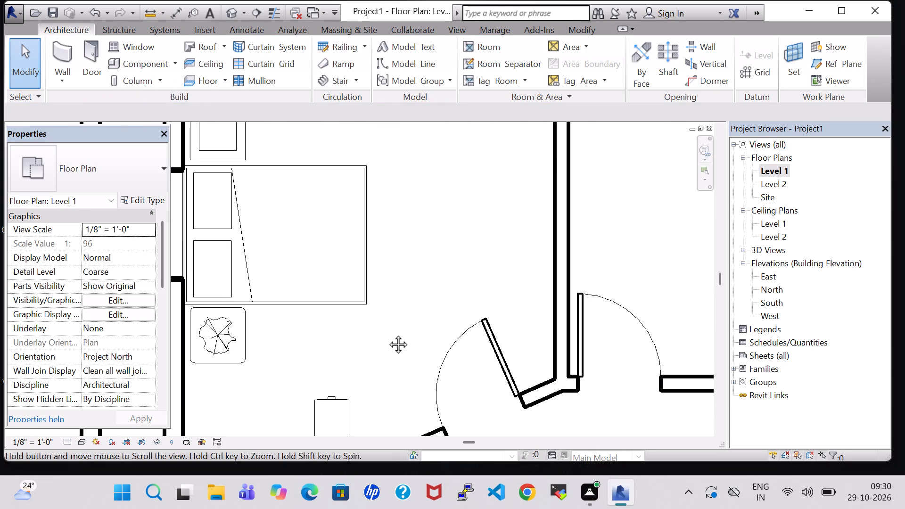
pyautogui.moveTo(387, 334); pyautogui.dragTo(403, 297, button='middle')
pyautogui.scroll(-4, 381, 286)
pyautogui.moveTo(389, 279); pyautogui.dragTo(391, 400, button='middle')
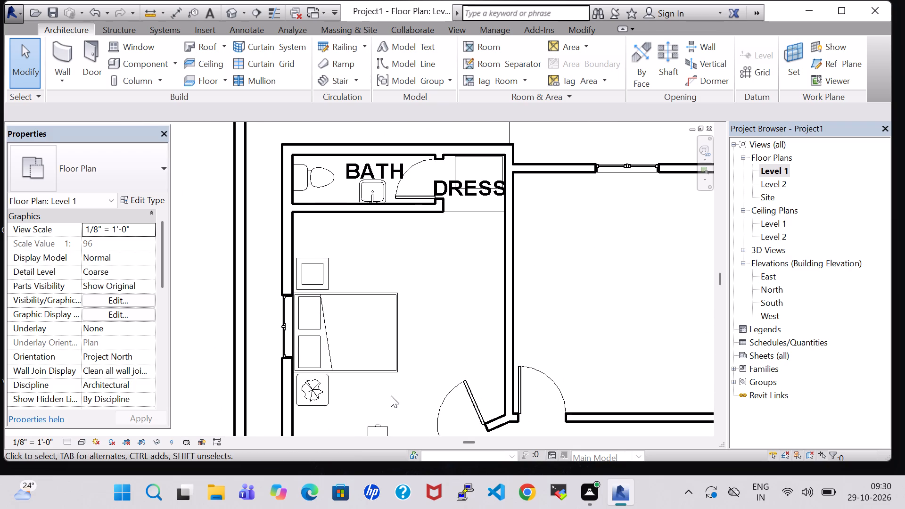
pyautogui.click(125, 59)
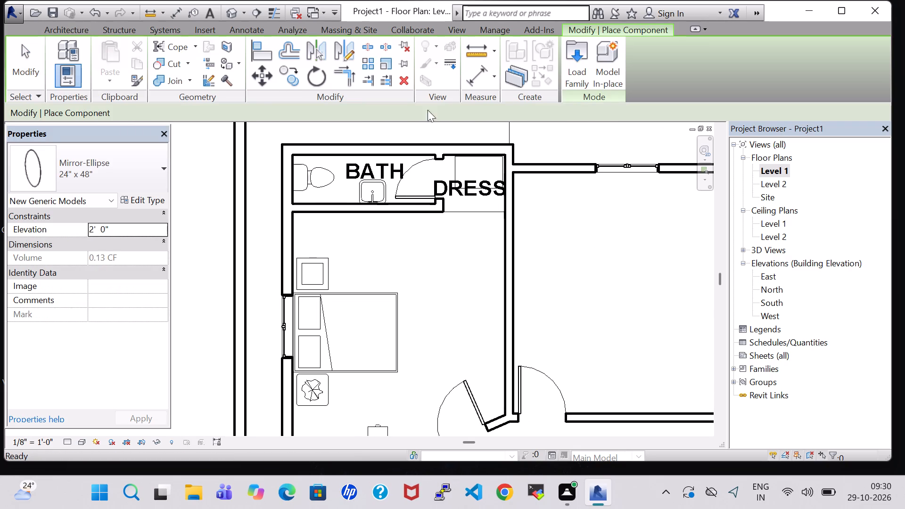
pyautogui.click(571, 73)
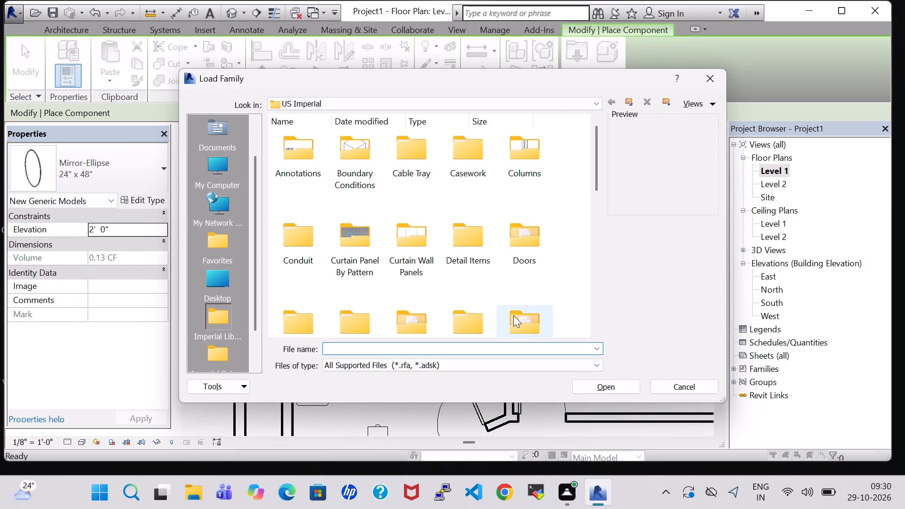
pyautogui.doubleClick(513, 315)
pyautogui.click(290, 231)
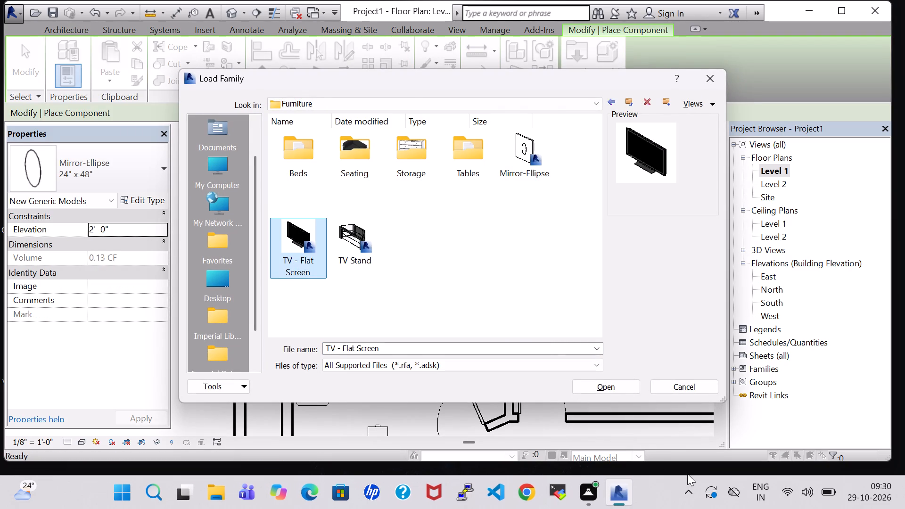
pyautogui.click(617, 389)
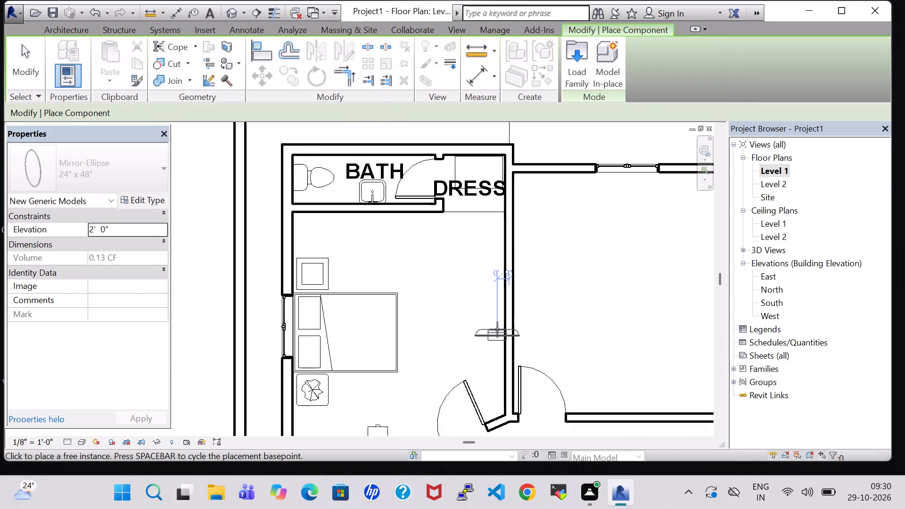
# Place a 32" flat-screen TV against the bedroom's east wall opposite the bed, rotated to lie parallel to the wall.
pyautogui.press('space')
pyautogui.press('space')
pyautogui.press('space')
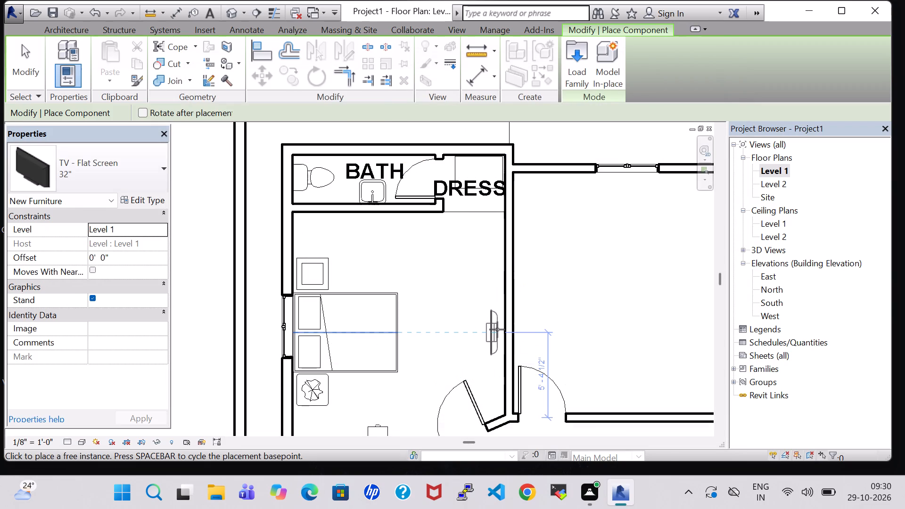
pyautogui.click(501, 329)
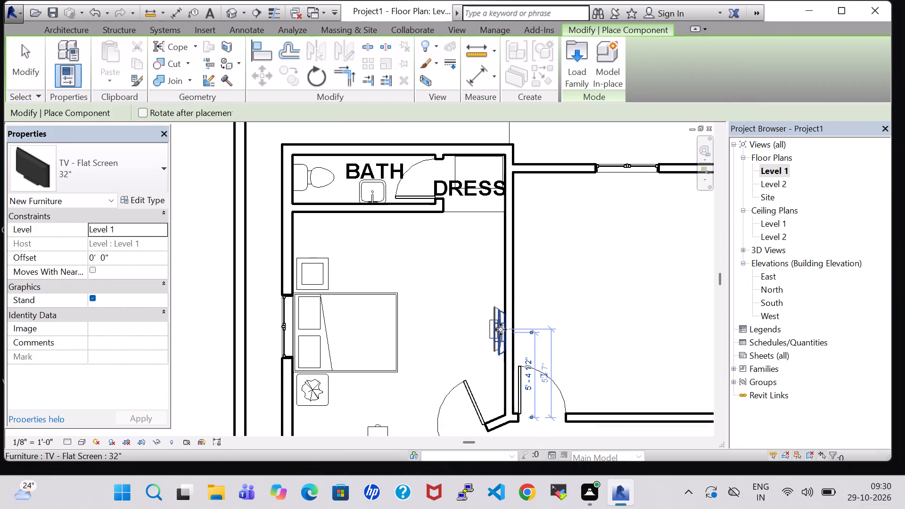
pyautogui.press('Escape')
pyautogui.press('Escape')
# Change the bedroom TV's type to 42".
pyautogui.click(493, 329)
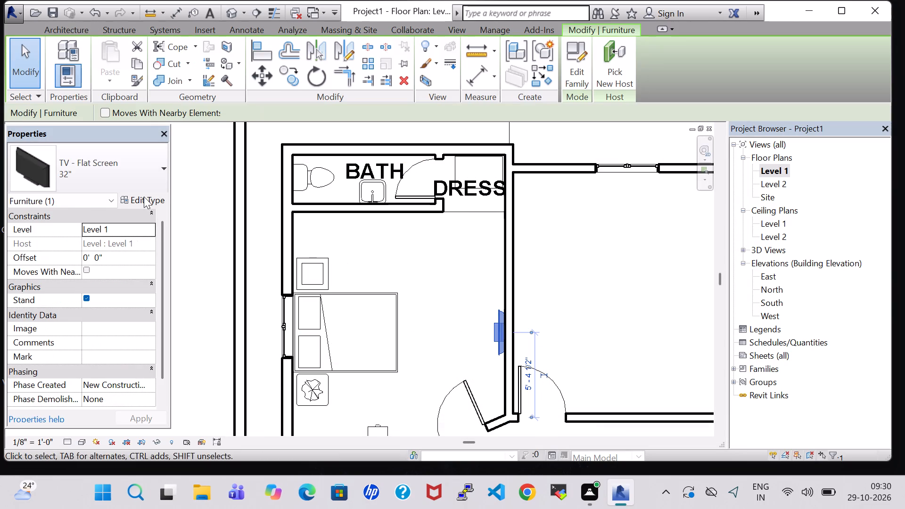
pyautogui.click(144, 197)
pyautogui.click(266, 111)
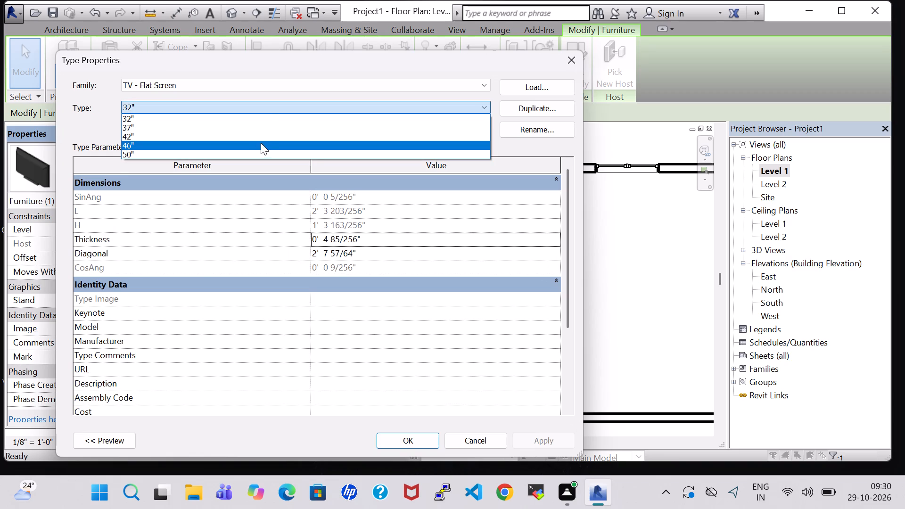
pyautogui.click(261, 138)
pyautogui.click(409, 440)
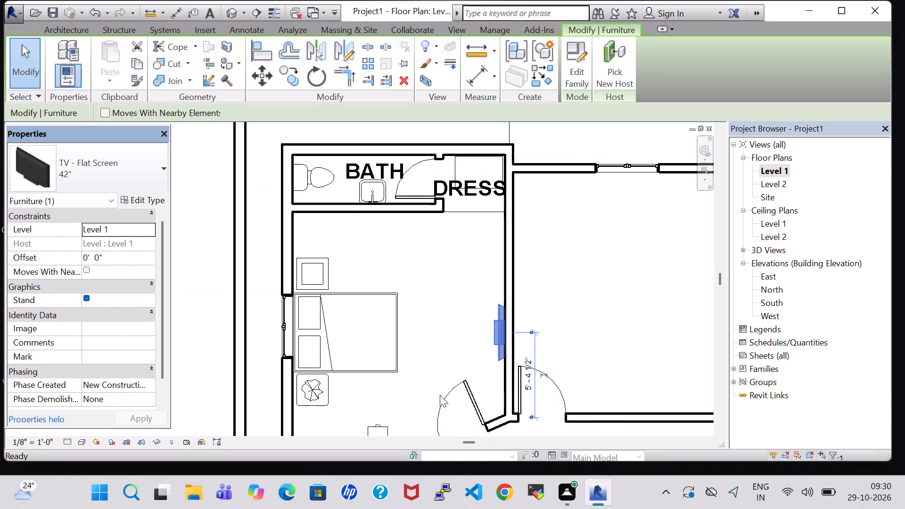
pyautogui.click(442, 280)
# Set the bedroom TV's offset from Level 1 to 3' 0".
pyautogui.click(496, 329)
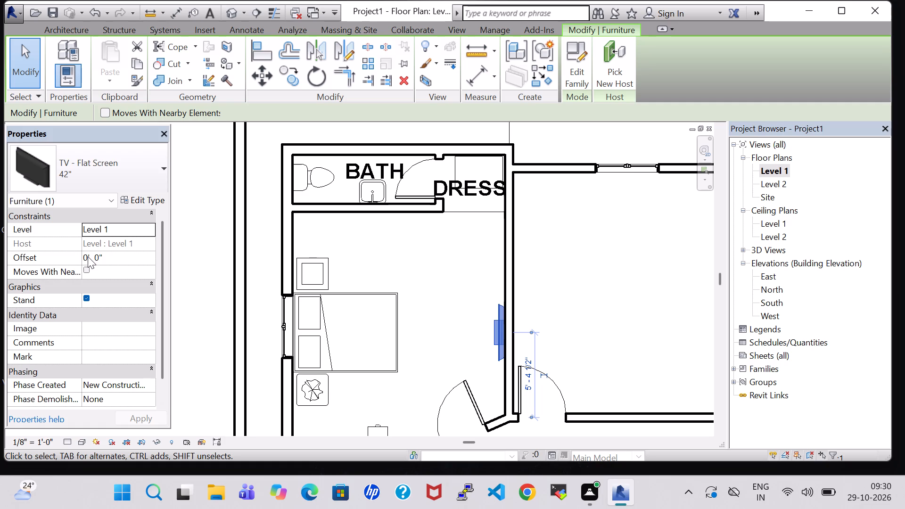
pyautogui.click(88, 256)
pyautogui.press('BackSpace')
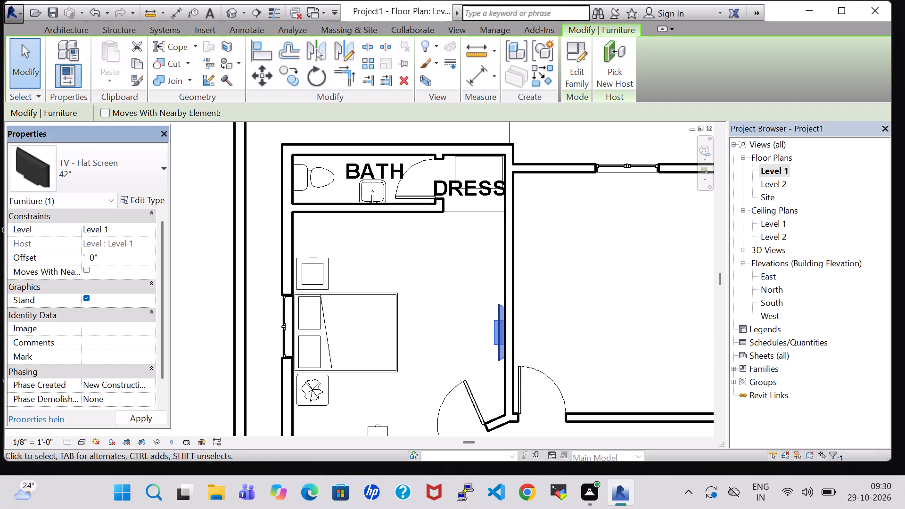
pyautogui.press('3')
pyautogui.click(153, 421)
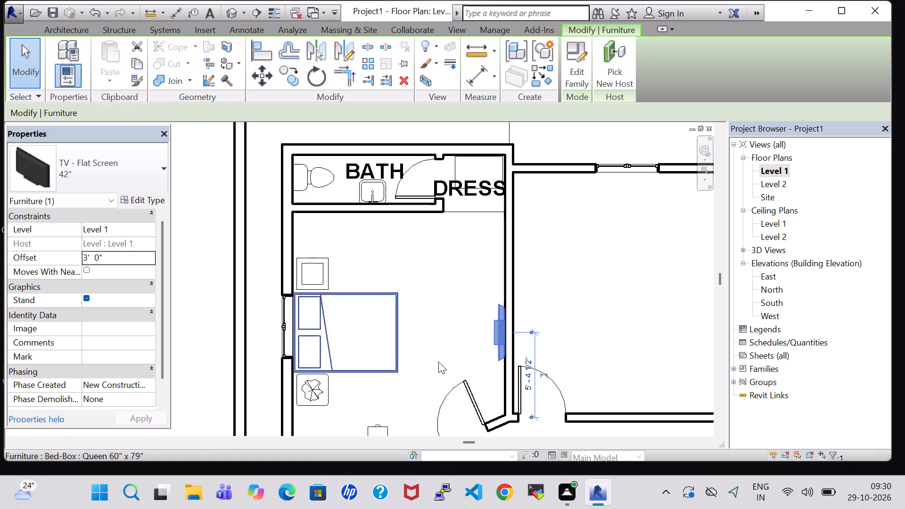
pyautogui.click(596, 296)
# Nudge the bedroom TV about 8" north along the east wall.
pyautogui.click(493, 328)
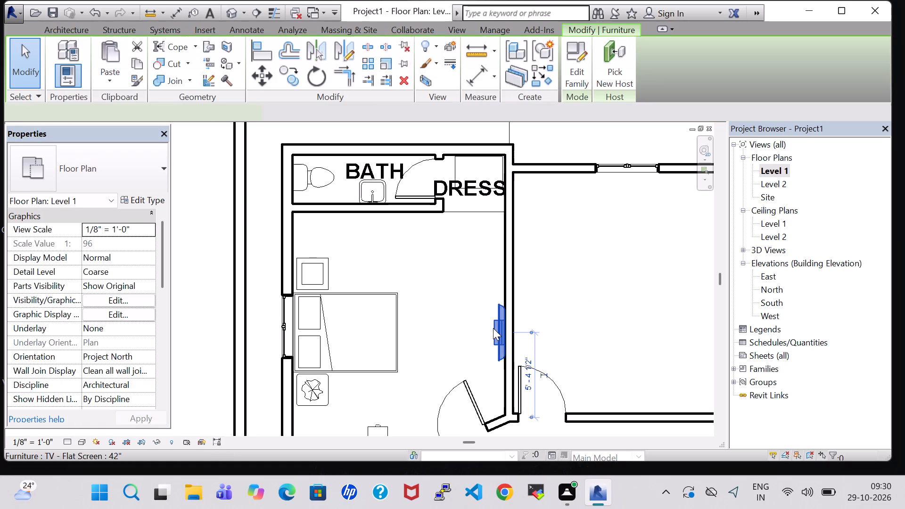
pyautogui.press('Up')
pyautogui.press('Up')
pyautogui.press('Up')
pyautogui.press('Up')
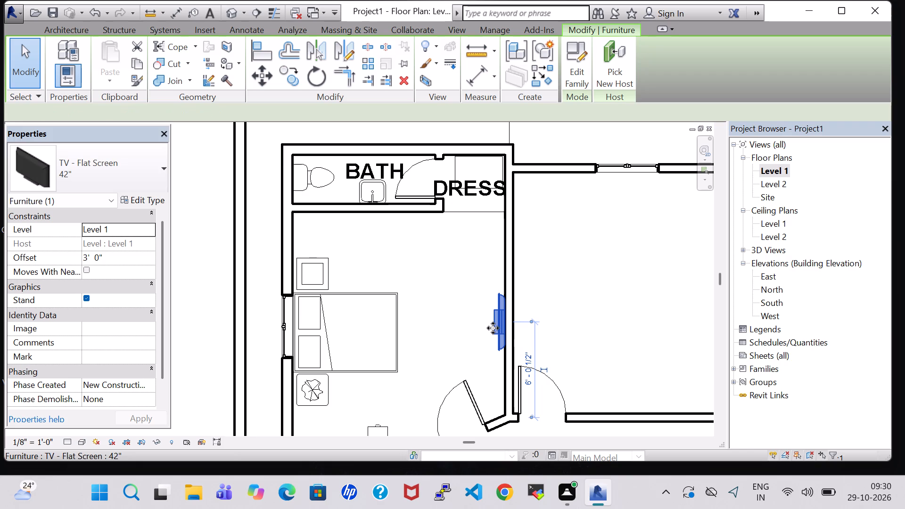
pyautogui.click(625, 281)
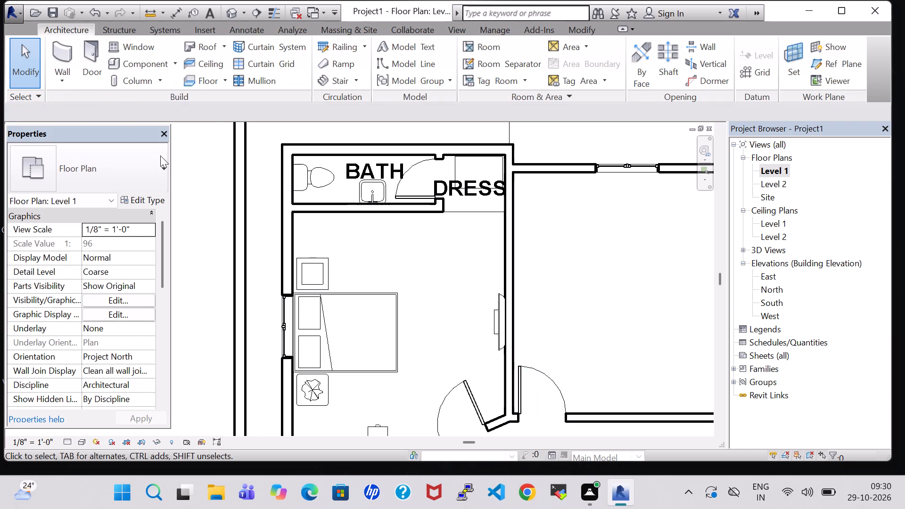
# Load the Sofa family from the Furniture > Seating library folder for placement as a component.
pyautogui.click(150, 68)
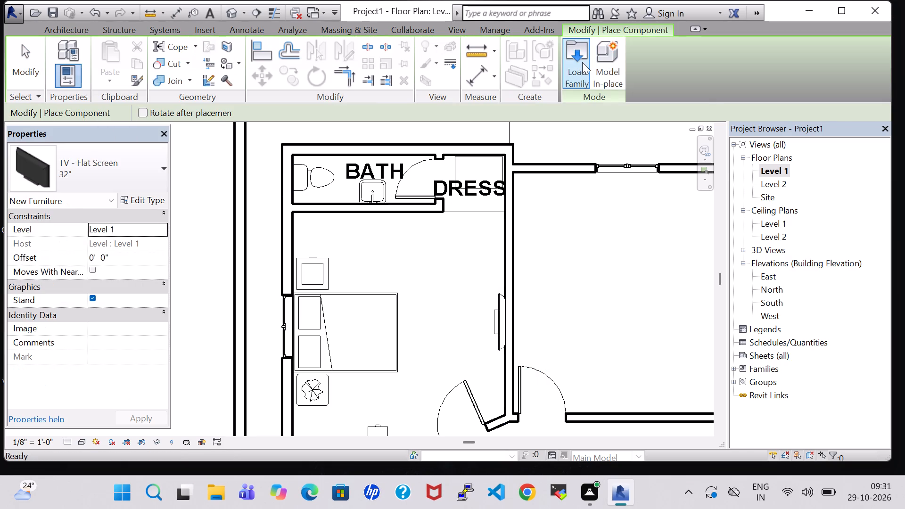
pyautogui.click(582, 62)
pyautogui.doubleClick(519, 322)
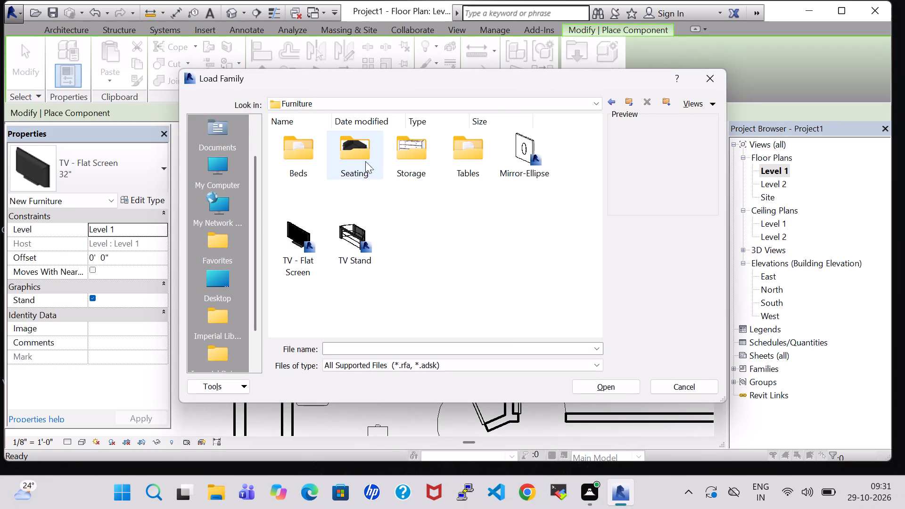
pyautogui.doubleClick(355, 160)
pyautogui.click(477, 162)
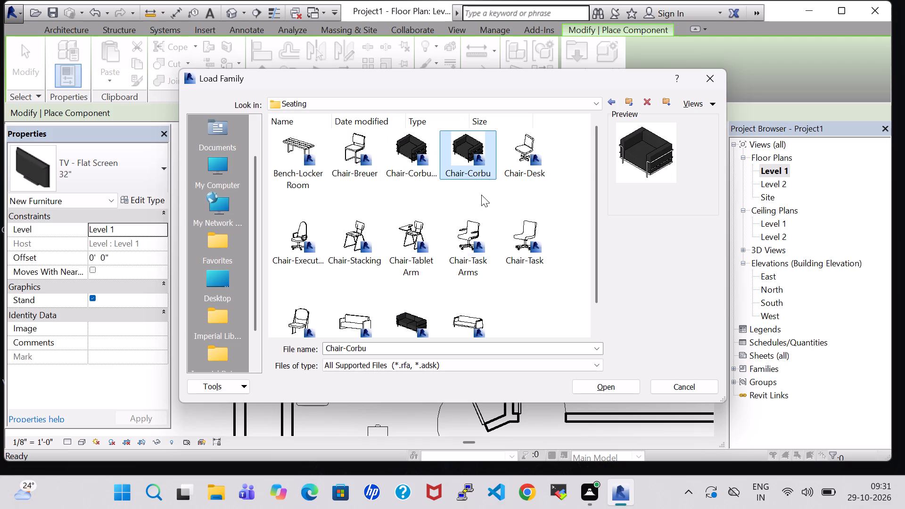
pyautogui.click(407, 324)
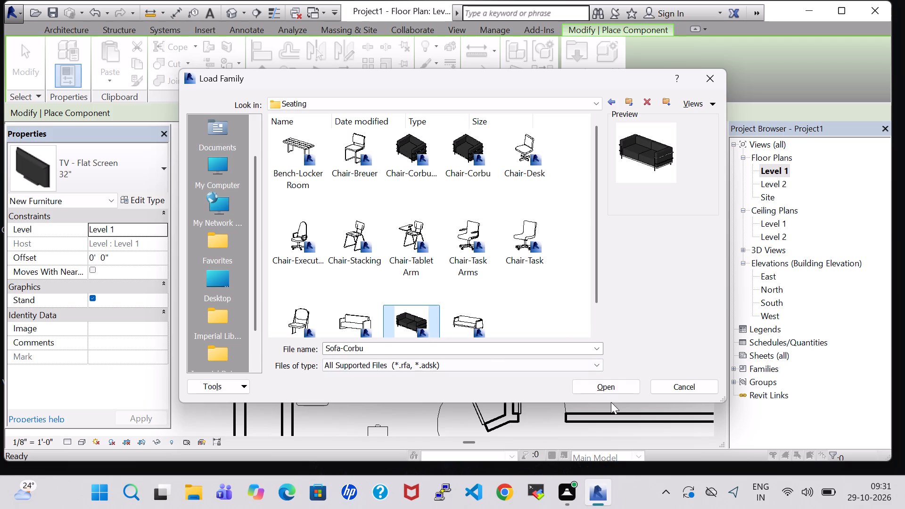
pyautogui.click(363, 298)
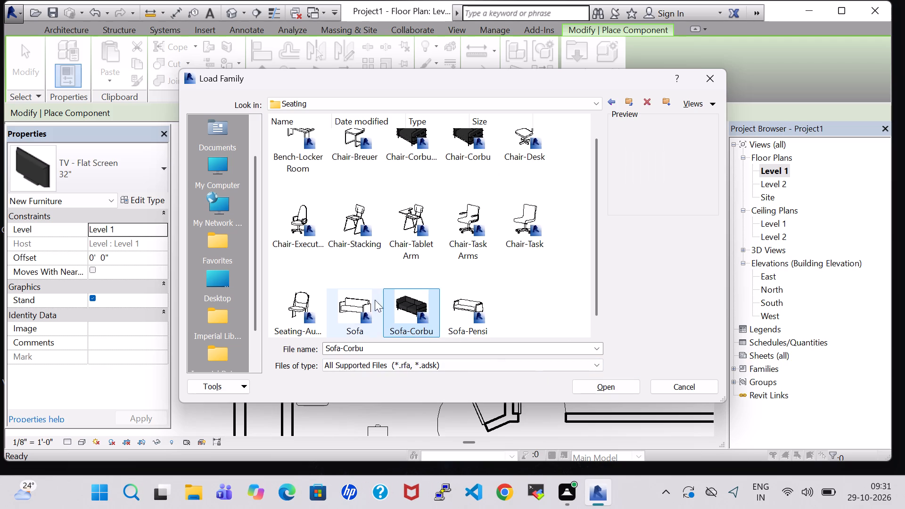
pyautogui.click(606, 390)
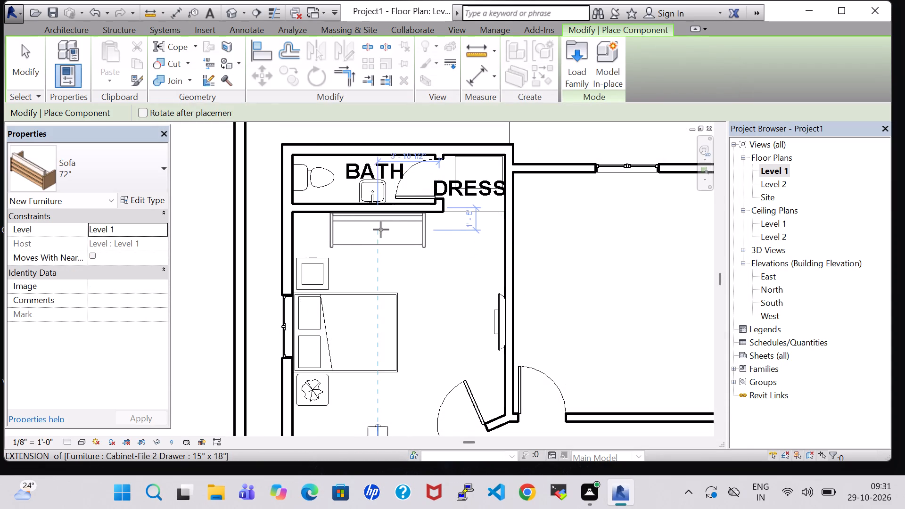
# Place a 72" sofa in the bedroom along the bath's south wall, nudged about 2" south and 2" west.
pyautogui.click(391, 230)
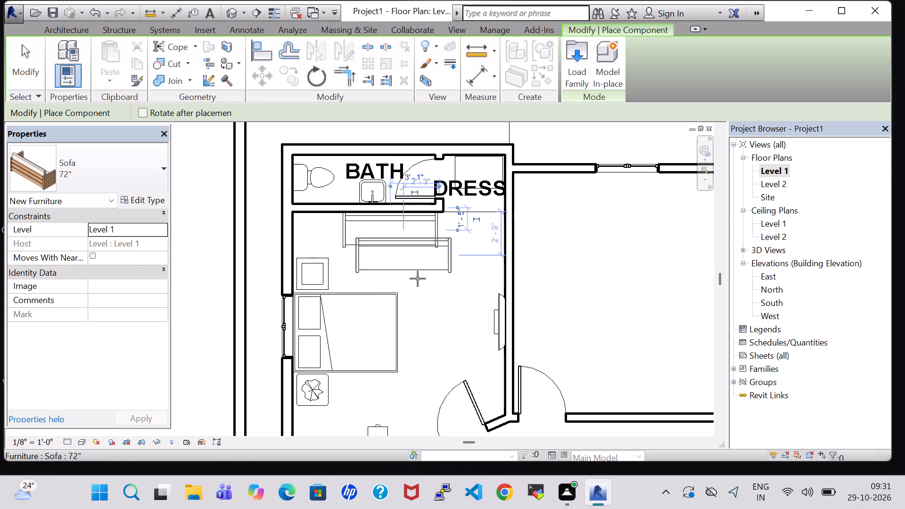
pyautogui.press('Escape')
pyautogui.press('Escape')
pyautogui.click(395, 235)
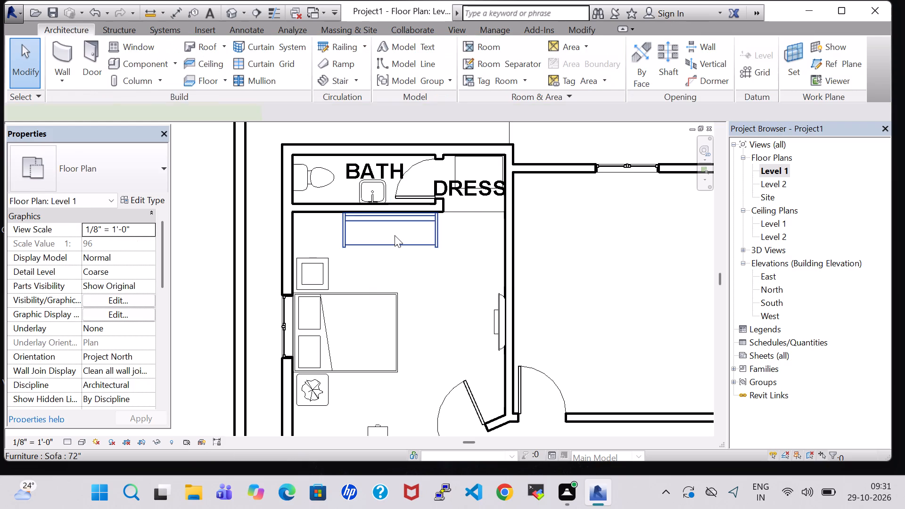
pyautogui.press('Down')
pyautogui.press('Left')
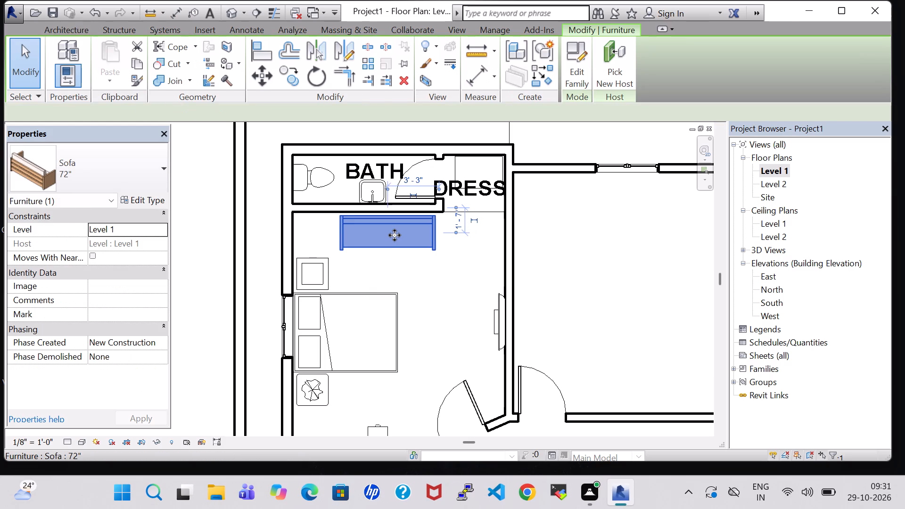
pyautogui.click(545, 255)
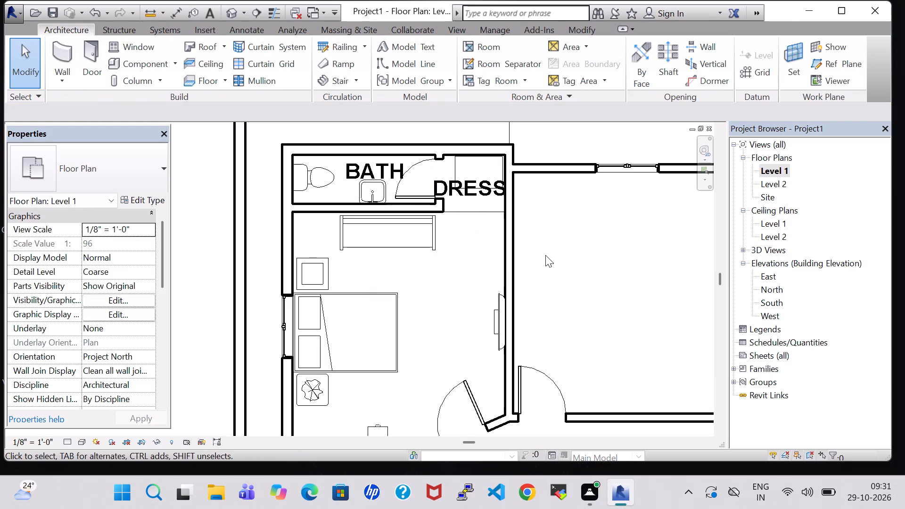
# Examine the bedroom's sofa, bed and dressing area in the 3D view from several angles.
pyautogui.click(230, 14)
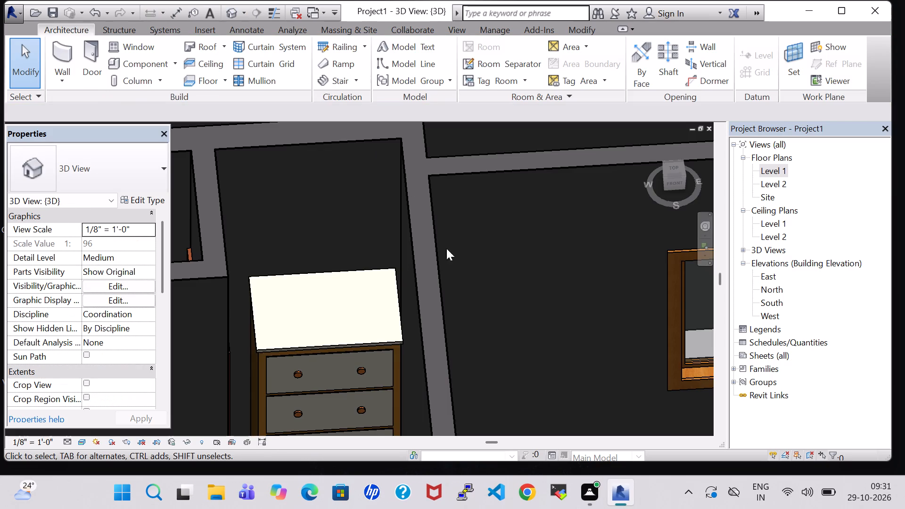
pyautogui.scroll(-5, 445, 267)
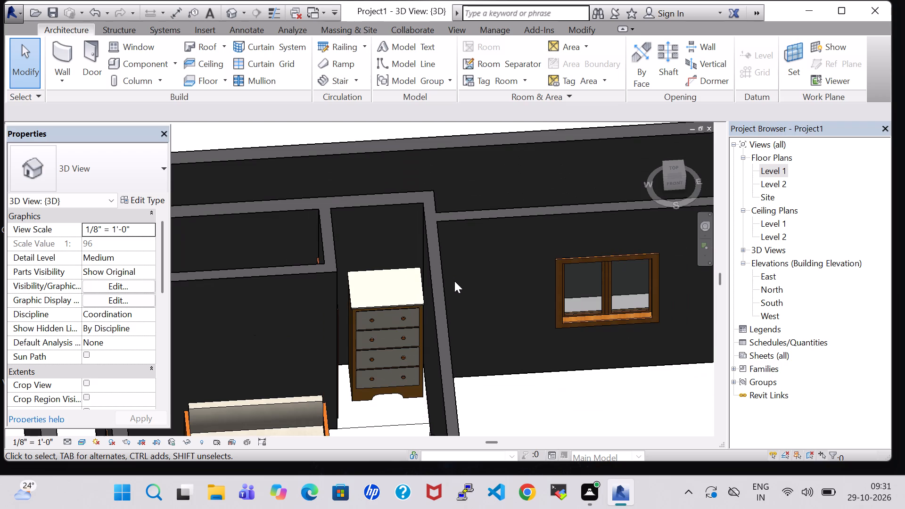
pyautogui.keyDown('shift'); pyautogui.moveTo(456, 287); pyautogui.dragTo(386, 304, button='middle'); pyautogui.keyUp('shift')
pyautogui.keyDown('shift'); pyautogui.moveTo(553, 281); pyautogui.dragTo(552, 281, button='middle'); pyautogui.keyUp('shift')
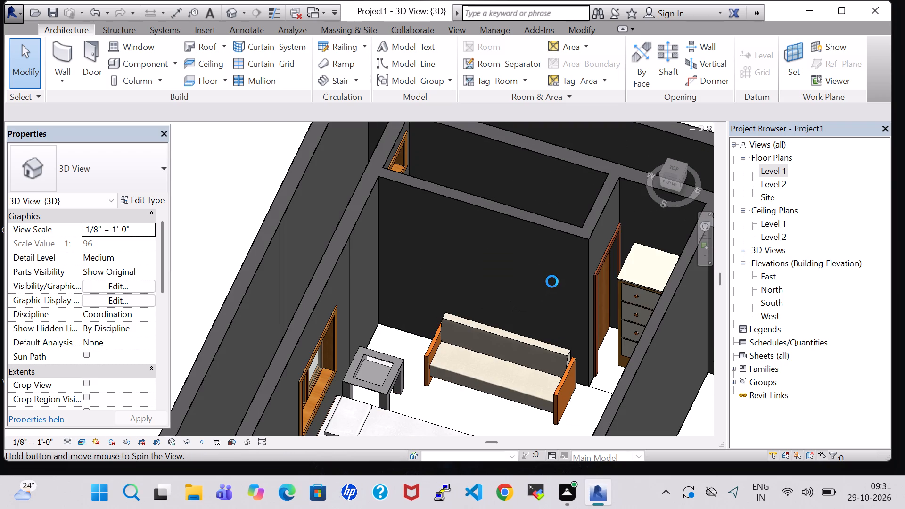
pyautogui.keyDown('shift'); pyautogui.moveTo(552, 281); pyautogui.dragTo(528, 279, button='middle'); pyautogui.keyUp('shift')
pyautogui.scroll(-2, 670, 295)
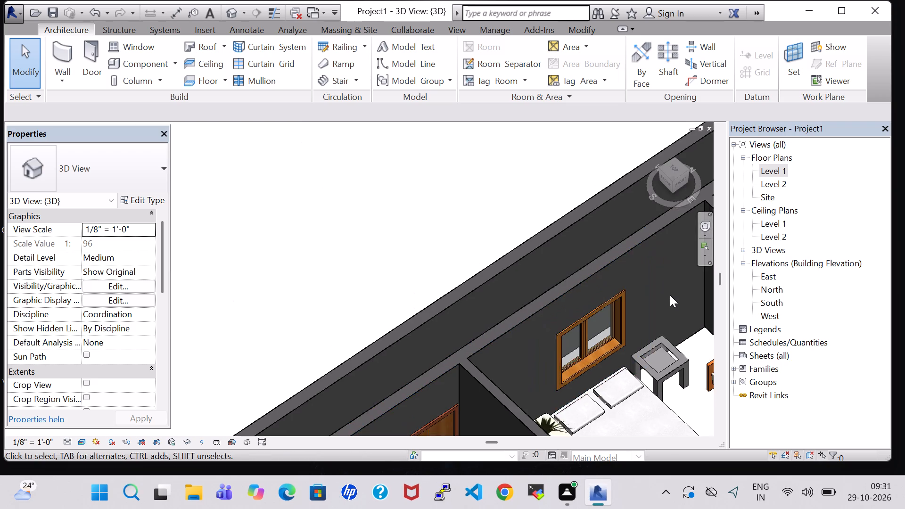
pyautogui.scroll(-2, 670, 295)
pyautogui.moveTo(670, 295); pyautogui.dragTo(302, 255, button='middle')
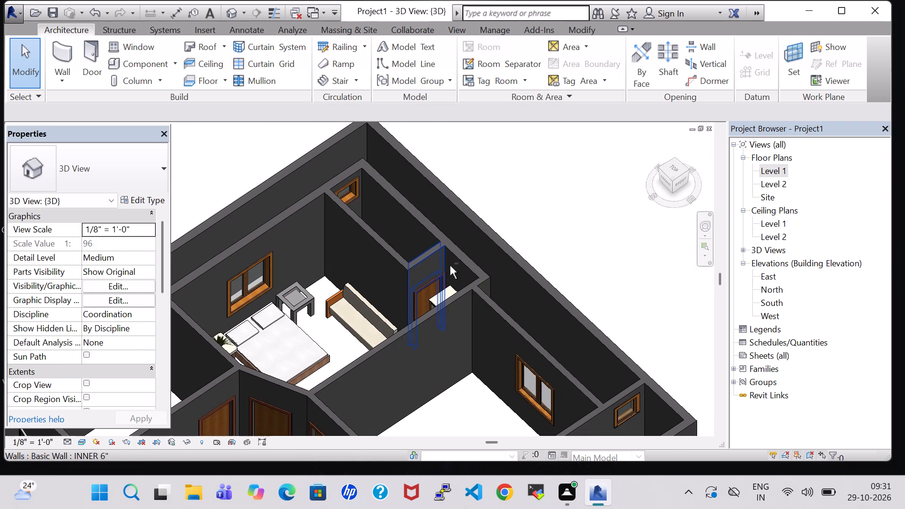
pyautogui.keyDown('shift'); pyautogui.moveTo(450, 265); pyautogui.dragTo(447, 287, button='middle'); pyautogui.keyUp('shift')
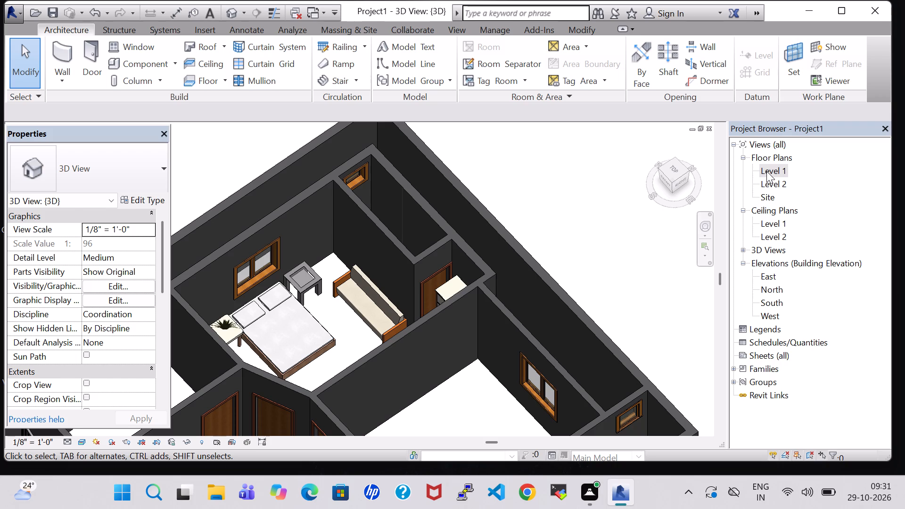
# In the Level 1 plan, nudge the wall between the bath and bedroom about 10" south.
pyautogui.doubleClick(766, 171)
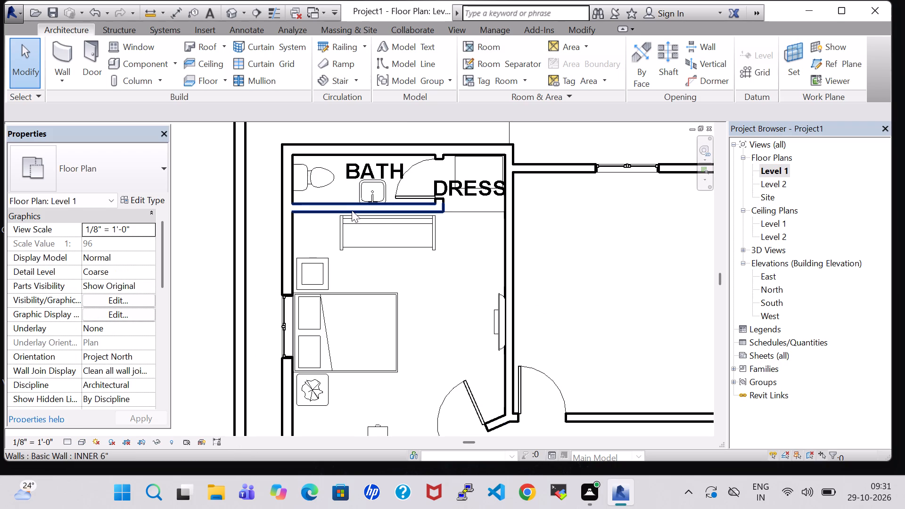
pyautogui.click(343, 209)
pyautogui.press('Down')
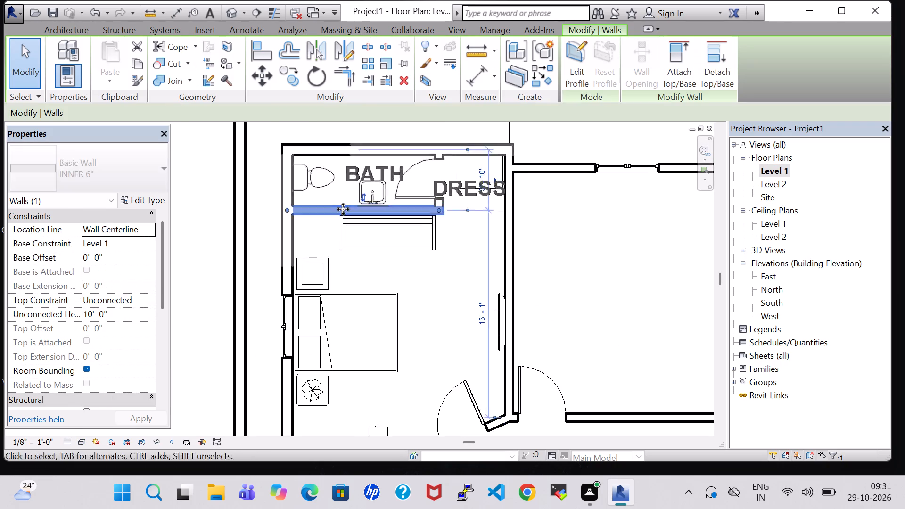
pyautogui.press('Down')
pyautogui.press('Down')
pyautogui.press('Down')
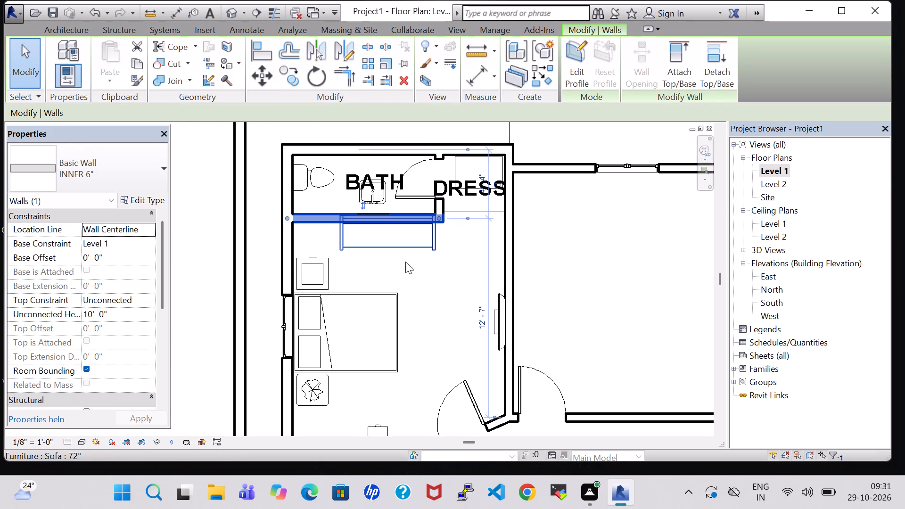
pyautogui.press('Down')
pyautogui.click(457, 269)
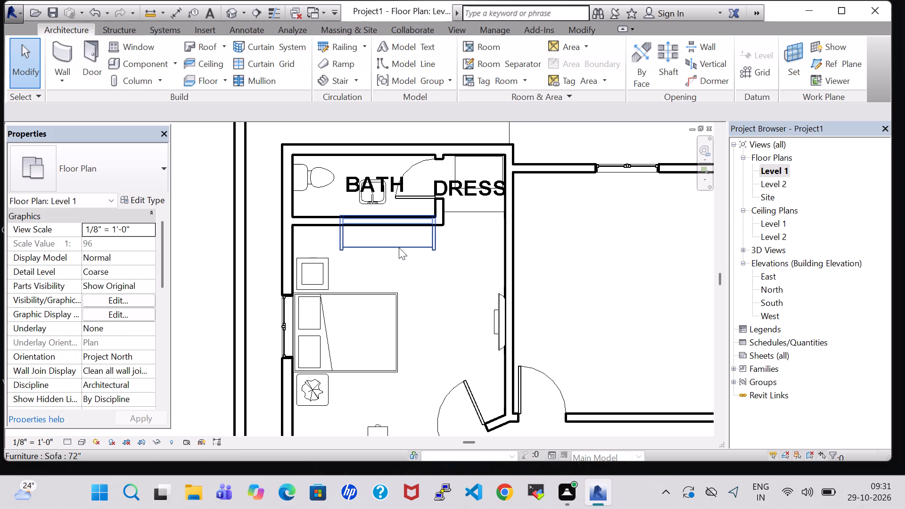
# Nudge the 72" sofa about 10" south and 2" west, clear of the bath's south wall.
pyautogui.click(399, 247)
pyautogui.press('Down')
pyautogui.press('Down')
pyautogui.press('Down')
pyautogui.press('Down')
pyautogui.press('Down')
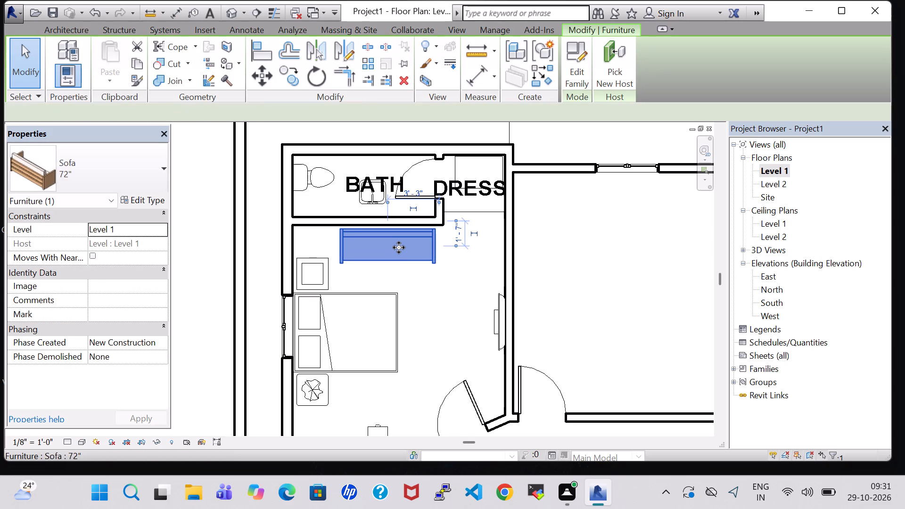
pyautogui.press('Left')
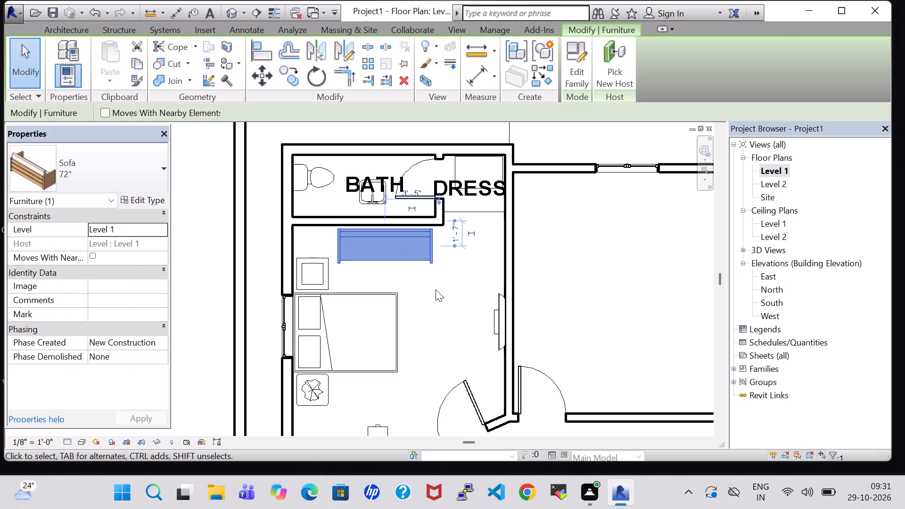
pyautogui.click(436, 289)
# Nudge the bath's 20" x 18" vanity sink about 10" south against the bath's south wall.
pyautogui.scroll(4, 436, 289)
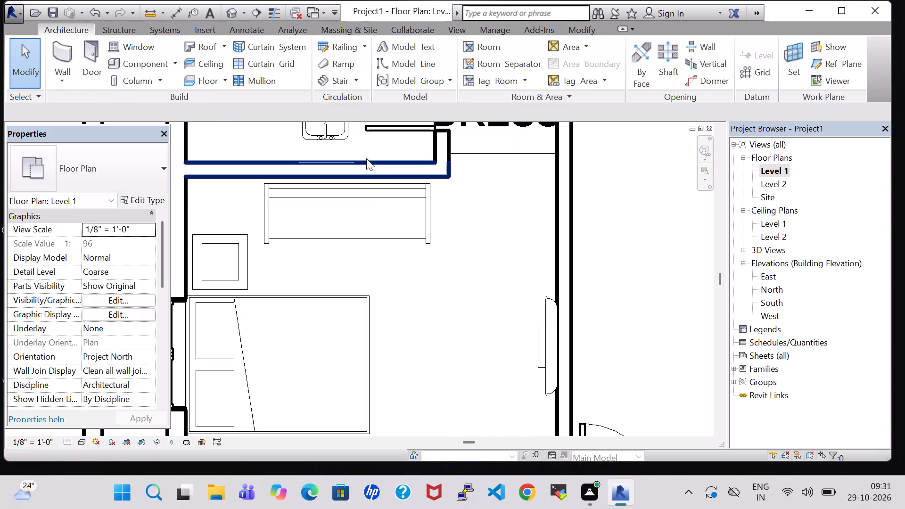
pyautogui.click(326, 140)
pyautogui.press('Down')
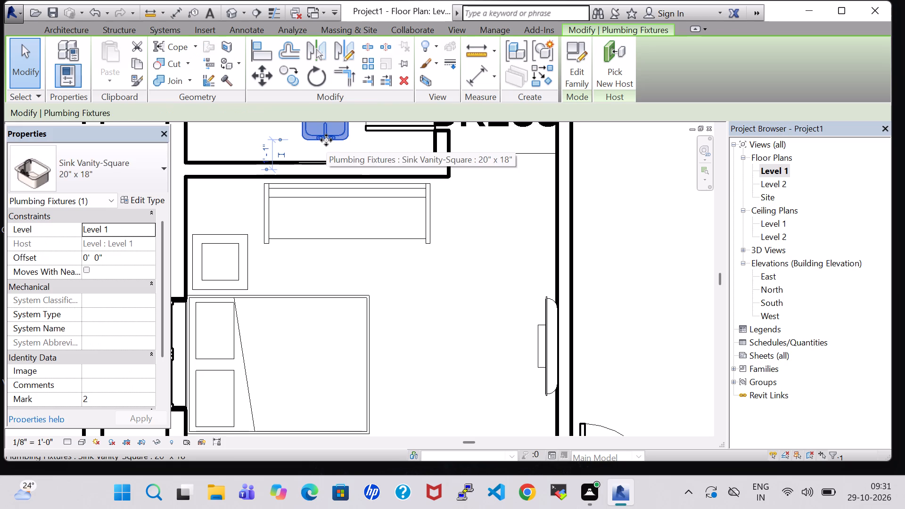
pyautogui.press('Down')
pyautogui.press('Down')
pyautogui.press('Down')
pyautogui.press('Down')
pyautogui.press('Down')
pyautogui.press('Down')
pyautogui.press('Down')
pyautogui.press('Down')
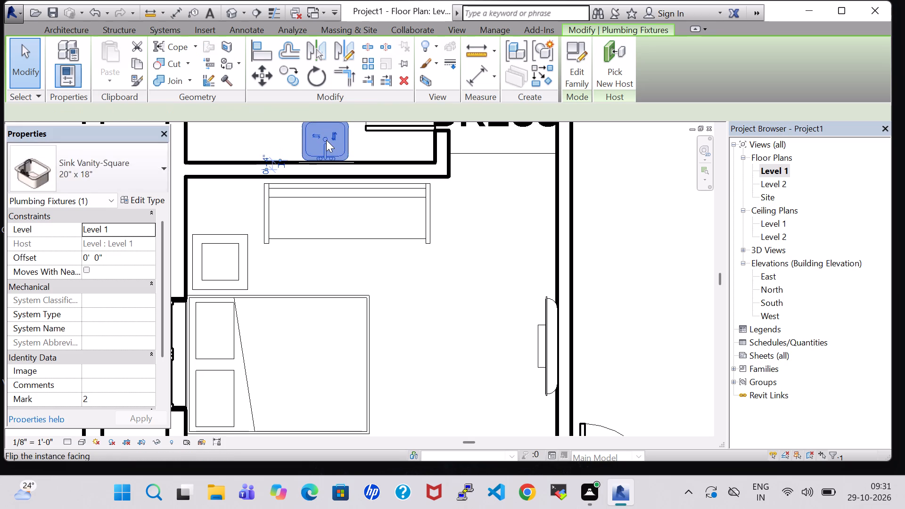
pyautogui.press('Down')
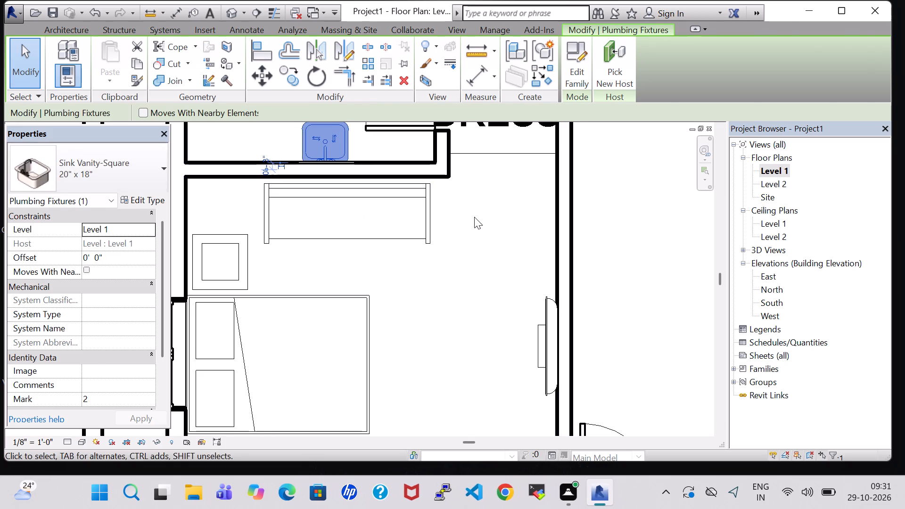
pyautogui.click(474, 217)
# Nudge the room separation line south of DRESS about 1' south, in line with the bath's south wall.
pyautogui.scroll(-3, 474, 217)
pyautogui.moveTo(474, 217); pyautogui.dragTo(495, 299, button='middle')
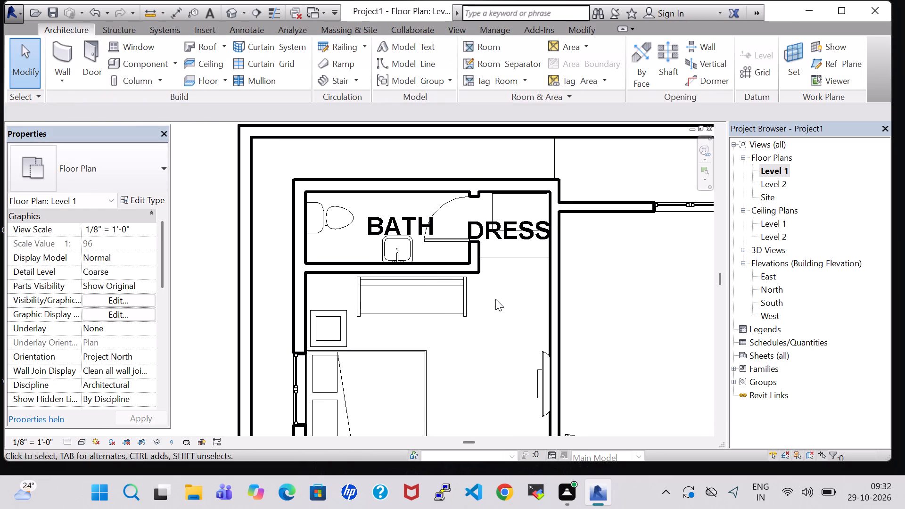
pyautogui.click(338, 222)
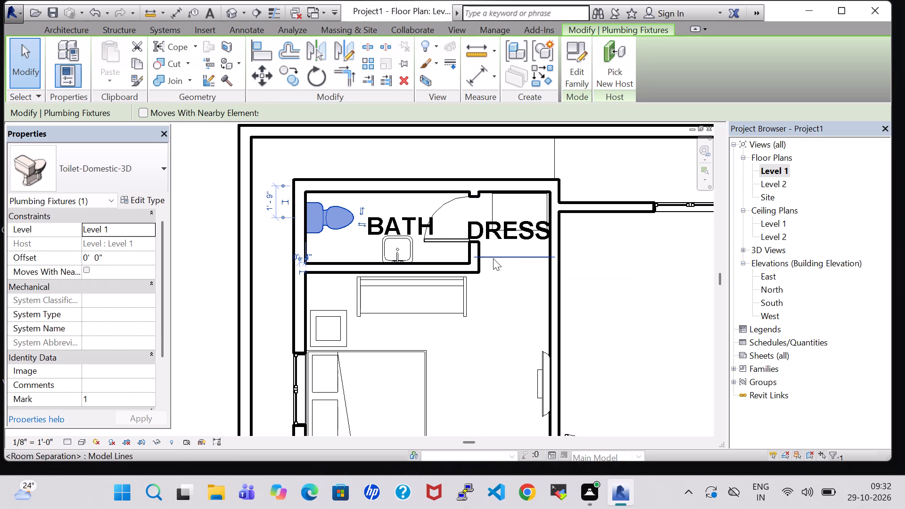
pyautogui.click(493, 258)
pyautogui.press('Down')
pyautogui.press('Down')
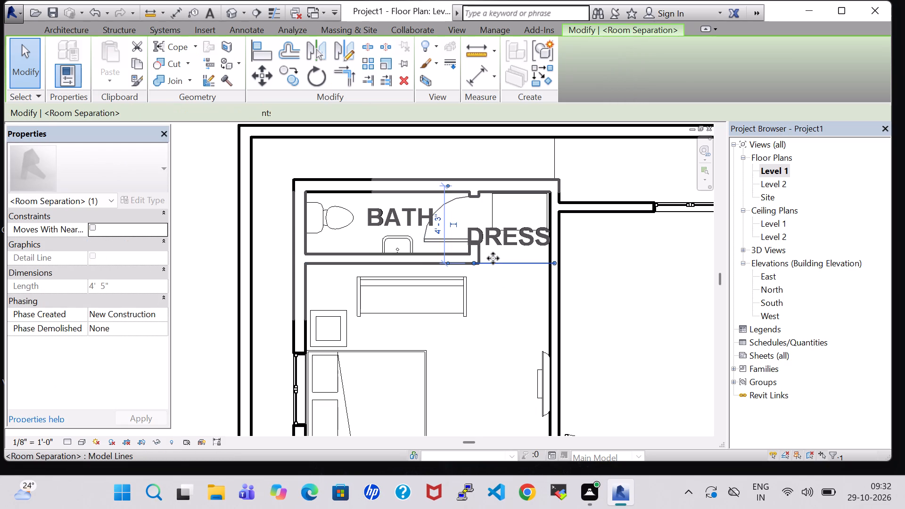
pyautogui.press('Down')
pyautogui.press('Down')
pyautogui.press('Down')
pyautogui.press('Down')
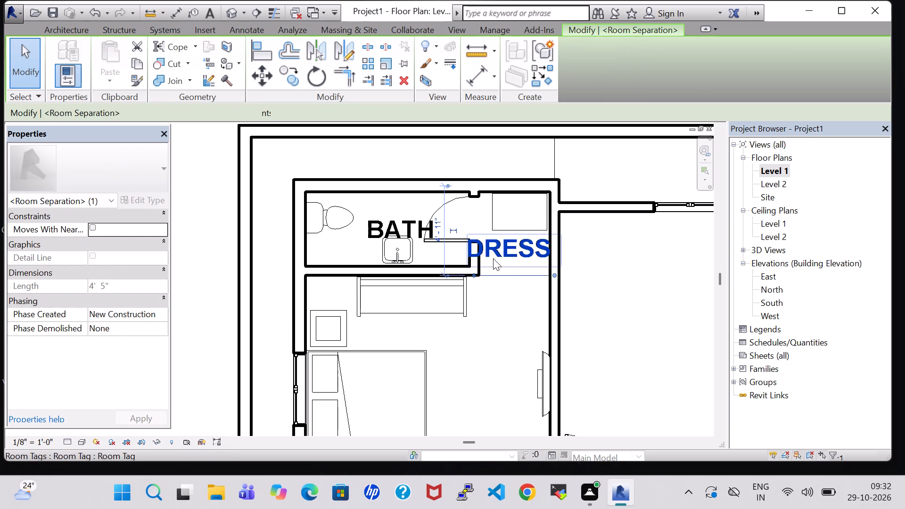
pyautogui.click(649, 303)
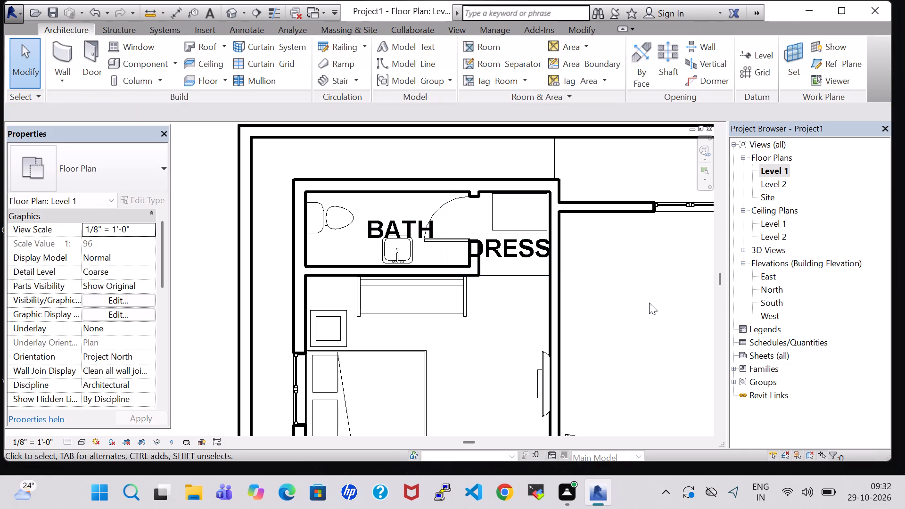
# Nudge the DRESS room tag about 1' 8" north within the dressing room.
pyautogui.click(514, 246)
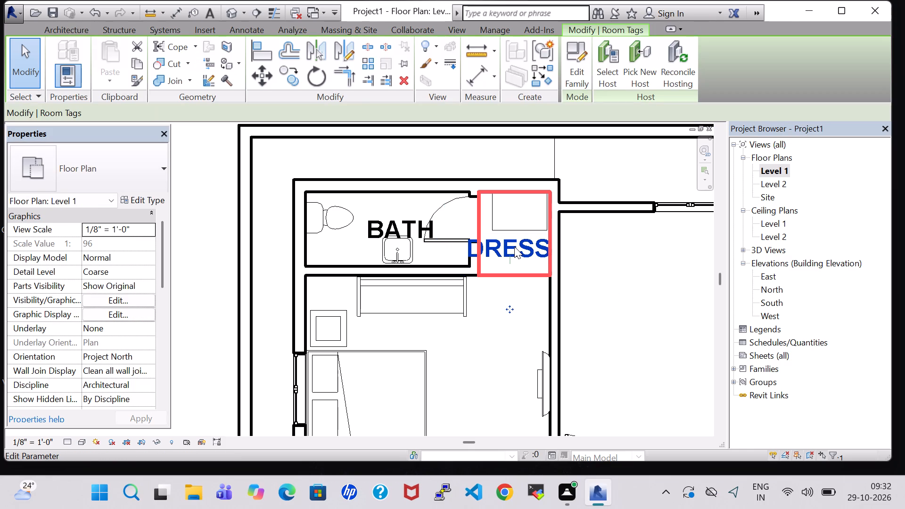
pyautogui.press('Up')
pyautogui.press('Up')
pyautogui.press('Up')
pyautogui.press('Up')
pyautogui.press('Up')
pyautogui.press('Up')
pyautogui.press('Up')
pyautogui.press('Up')
pyautogui.press('Up')
pyautogui.press('Up')
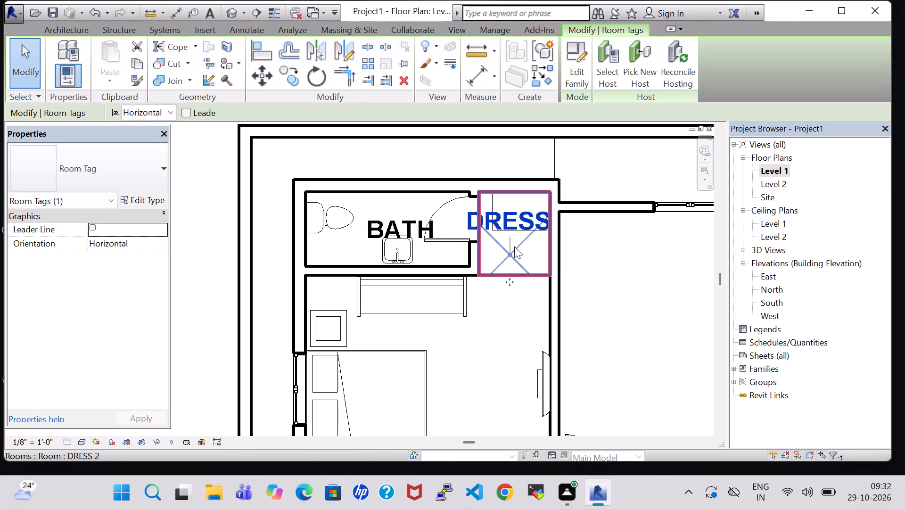
pyautogui.click(495, 320)
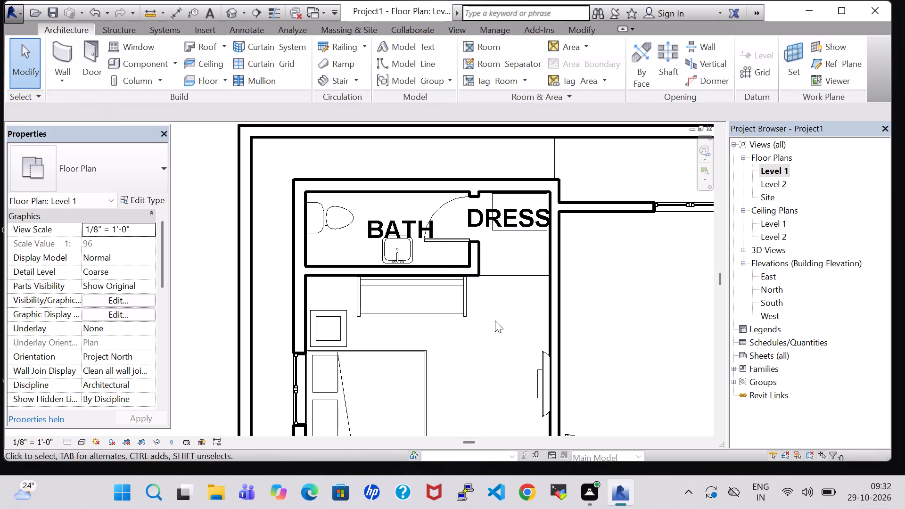
# Nudge the bath's 30" x 80" single-flush door about 1' 2" south along its wall, close to the bath's south wall.
pyautogui.click(445, 238)
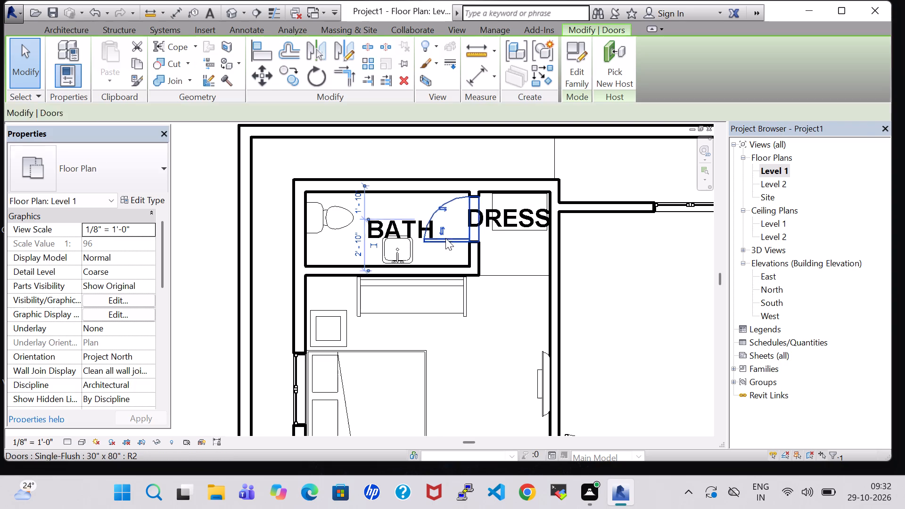
pyautogui.press('Down')
pyautogui.press('Down')
pyautogui.press('Down')
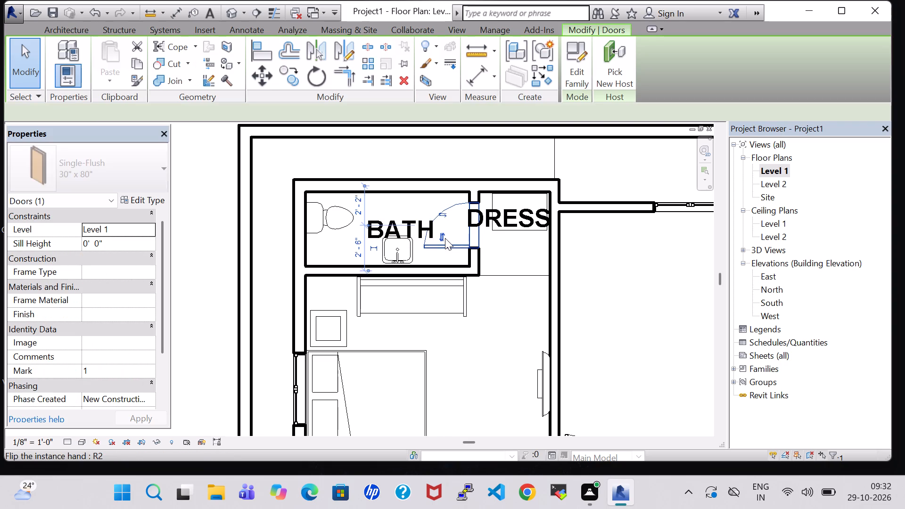
pyautogui.press('Down')
pyautogui.press('Down')
pyautogui.press('Down')
pyautogui.press('Down')
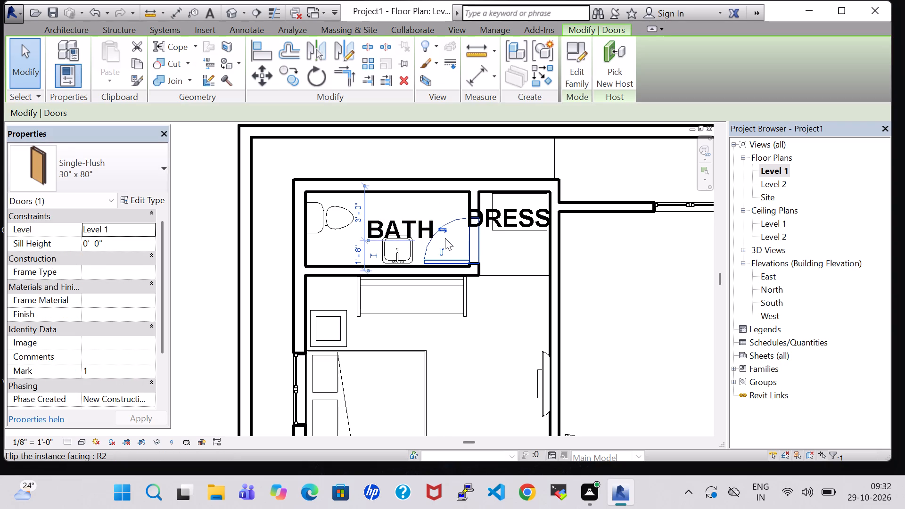
pyautogui.click(638, 300)
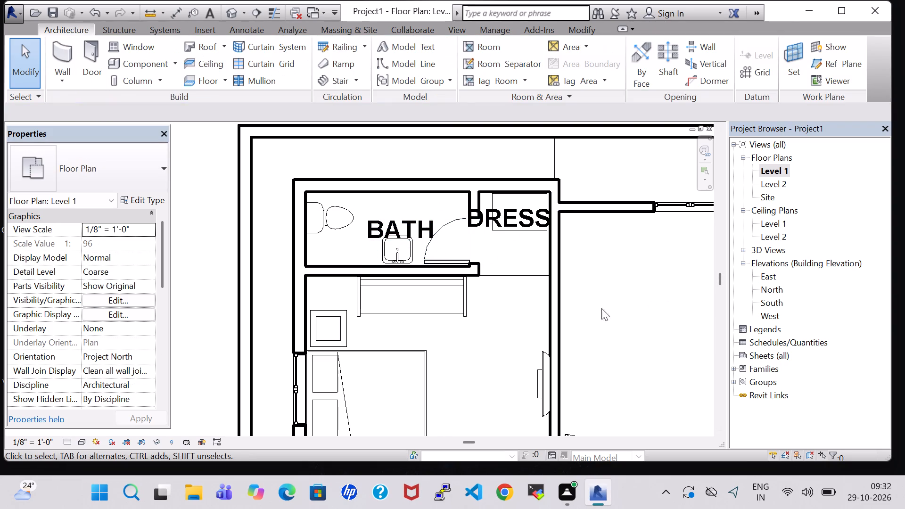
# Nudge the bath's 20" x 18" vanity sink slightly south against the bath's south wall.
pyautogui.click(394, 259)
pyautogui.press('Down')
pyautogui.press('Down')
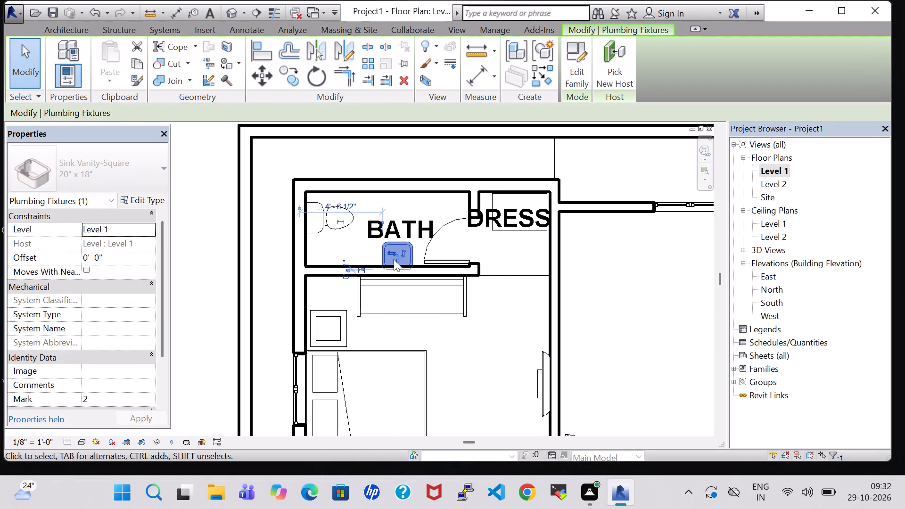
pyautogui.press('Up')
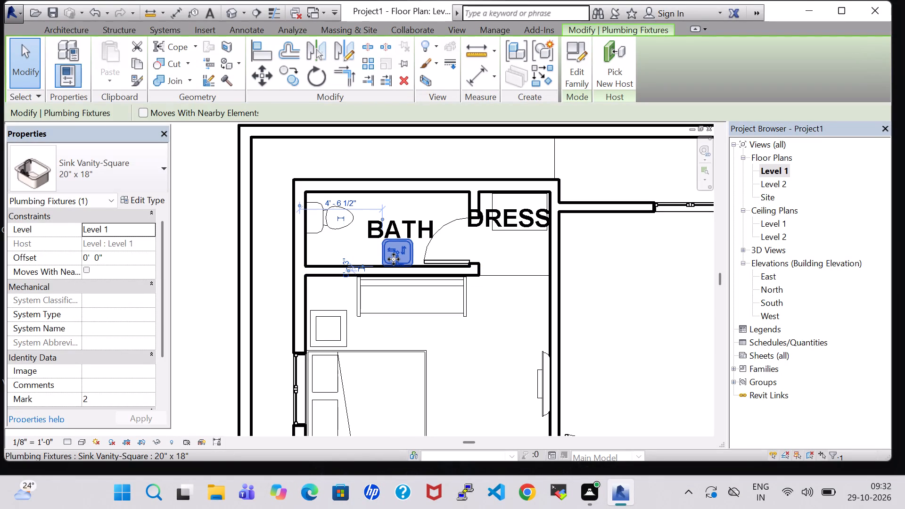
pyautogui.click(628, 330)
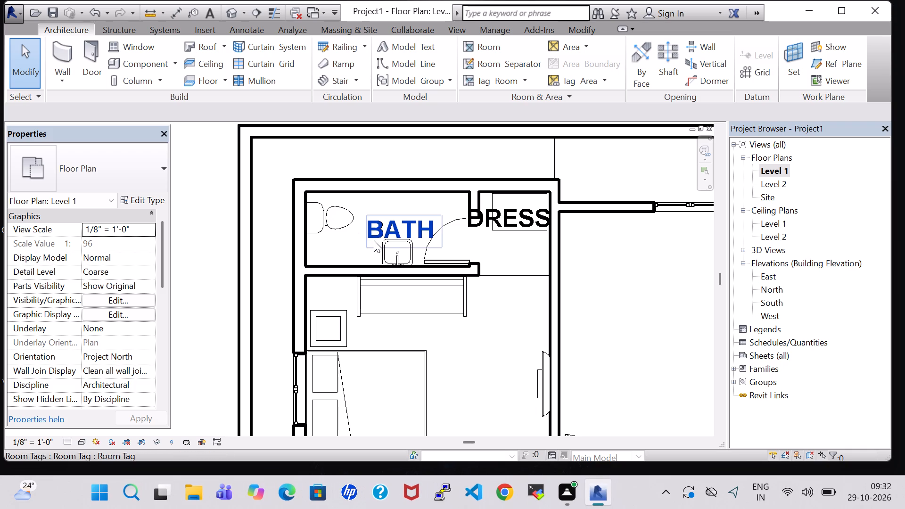
# Place a similar 20" x 18" square vanity sink against the bath's north wall, between the toilet and the door.
pyautogui.click(398, 254)
pyautogui.rightClick(398, 254)
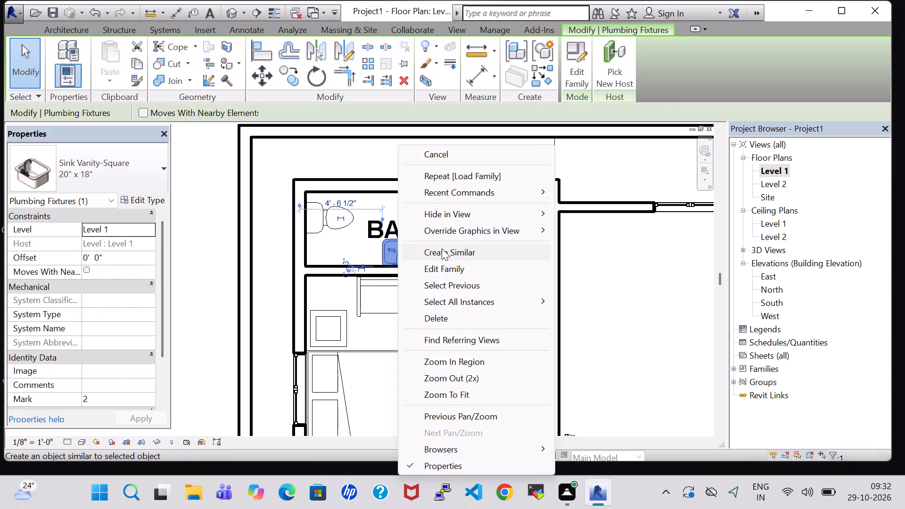
pyautogui.click(442, 248)
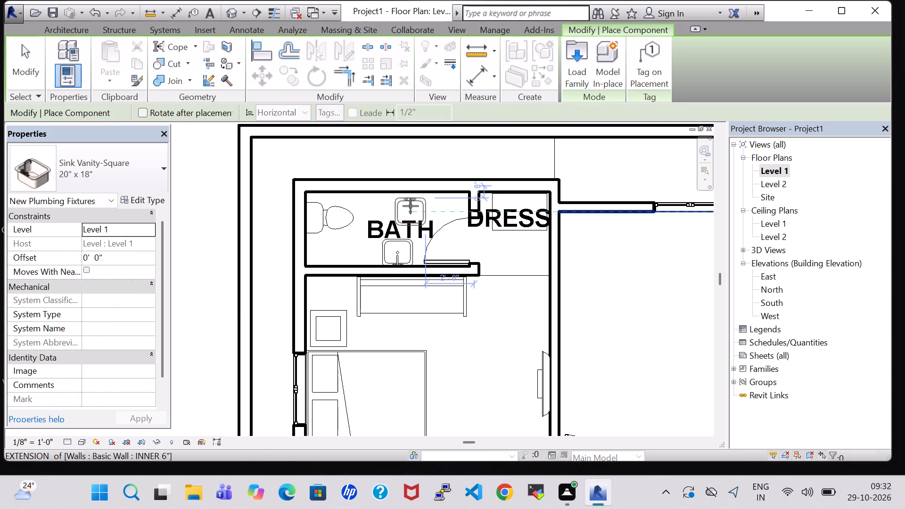
pyautogui.scroll(5, 411, 206)
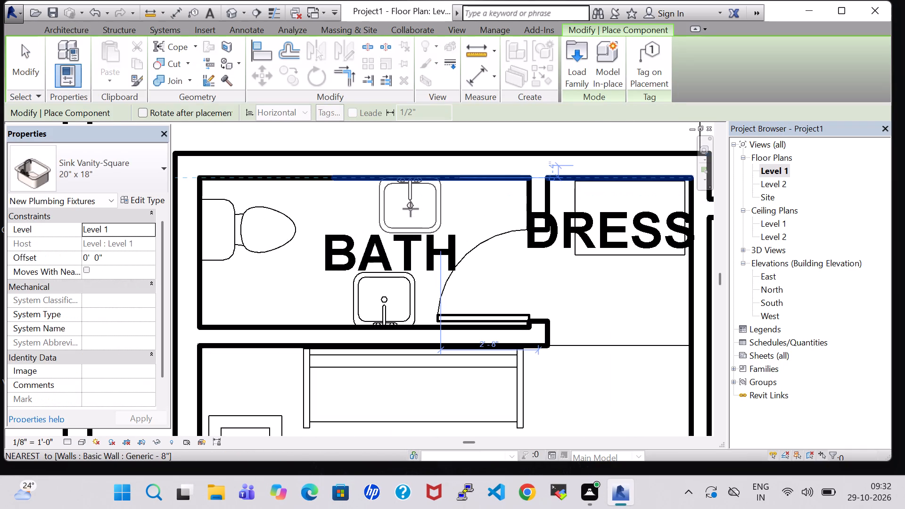
pyautogui.click(411, 209)
pyautogui.press('Escape')
pyautogui.press('Escape')
pyautogui.press('Escape')
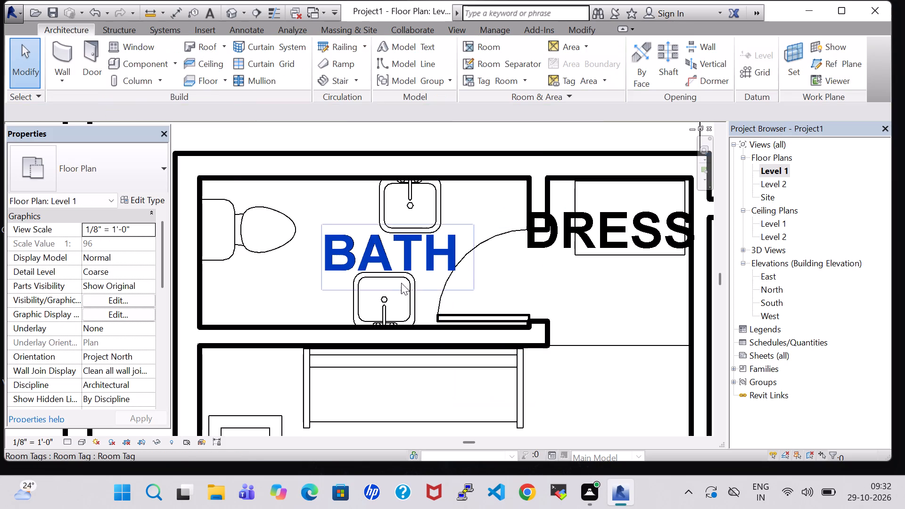
# Delete the vanity sink on the bath's south wall.
pyautogui.click(412, 306)
pyautogui.press('Delete')
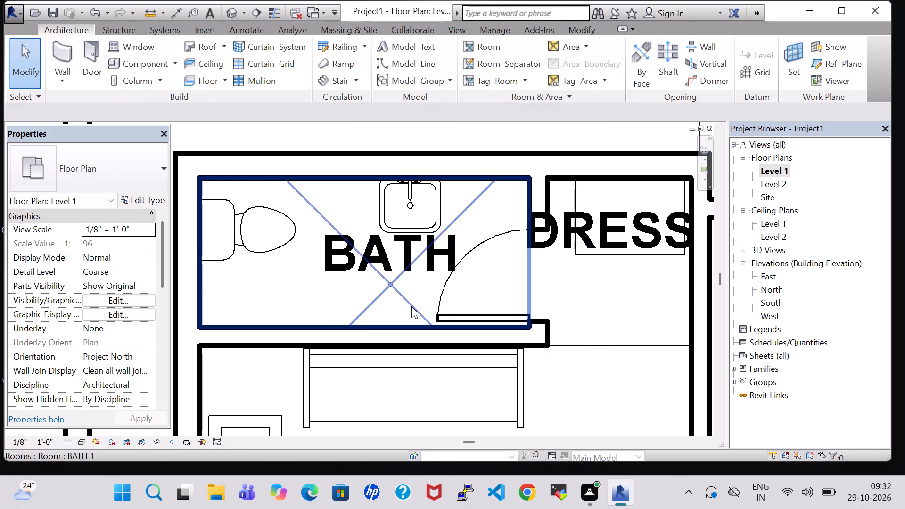
# Place a Mirror-Ellipse 24" x 48", similar to the south wall's mirror, on the bath's north wall behind the sink.
pyautogui.click(387, 324)
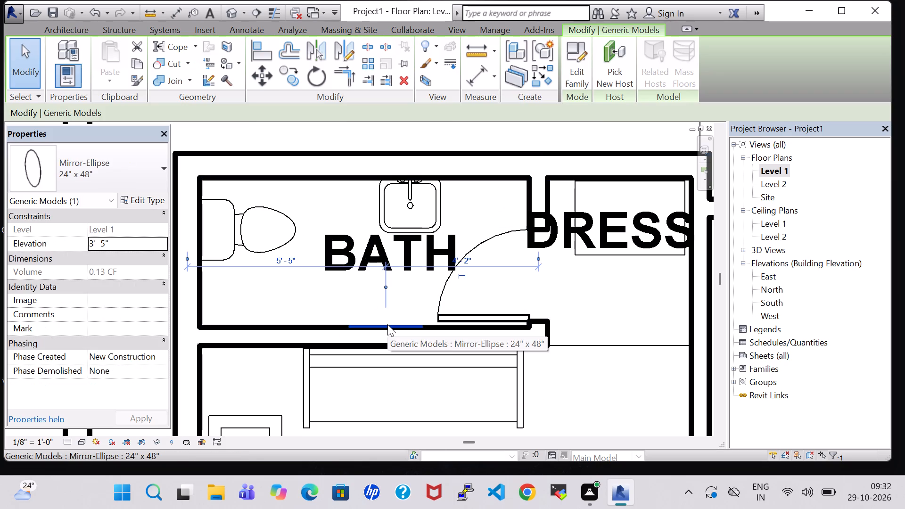
pyautogui.rightClick(387, 324)
pyautogui.click(443, 255)
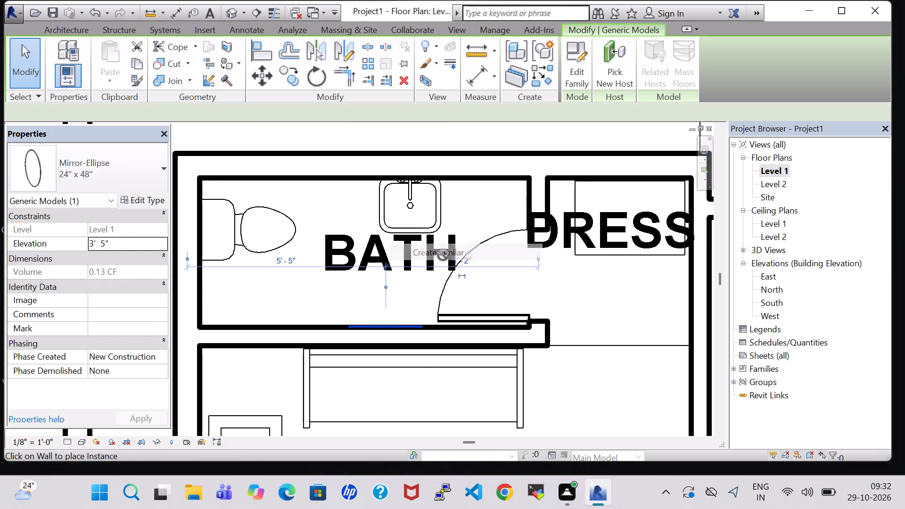
pyautogui.scroll(3, 406, 179)
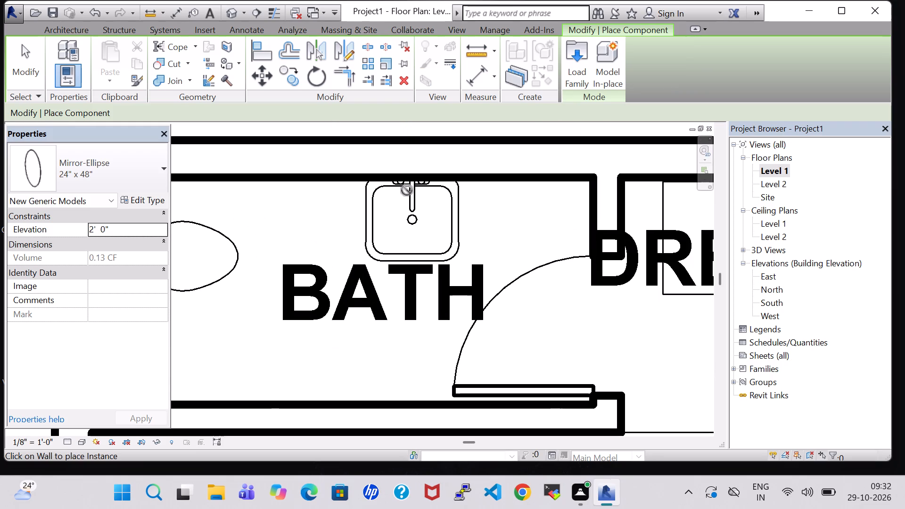
pyautogui.click(408, 181)
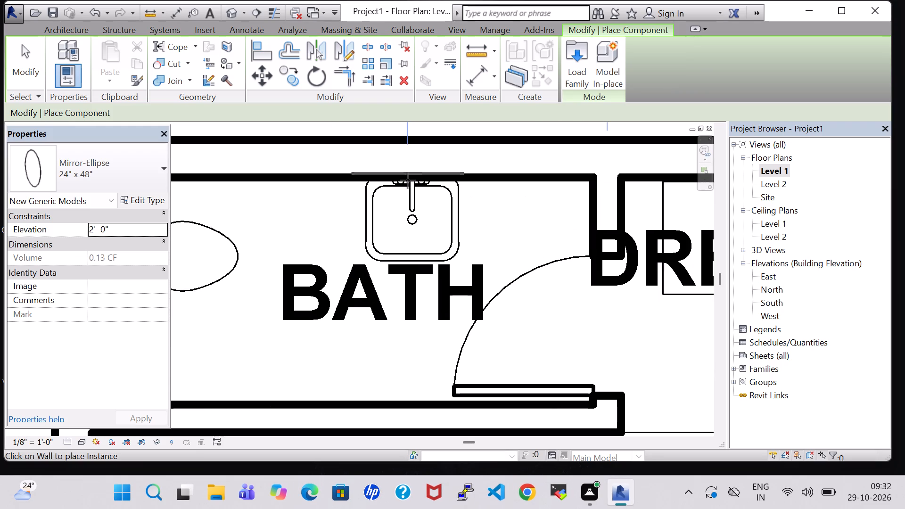
pyautogui.press('Escape')
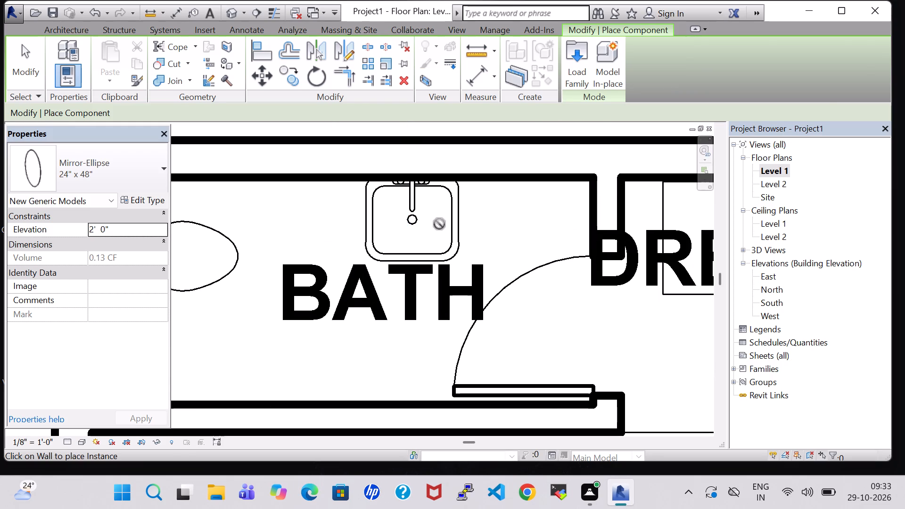
pyautogui.press('Escape')
# Nudge the new vanity sink slightly south, just off the bath's north wall and mirror.
pyautogui.click(418, 175)
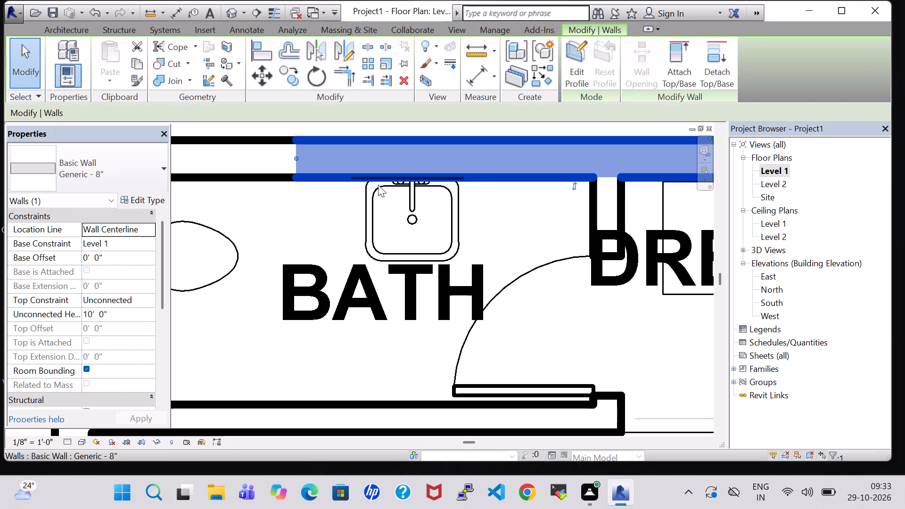
pyautogui.click(347, 225)
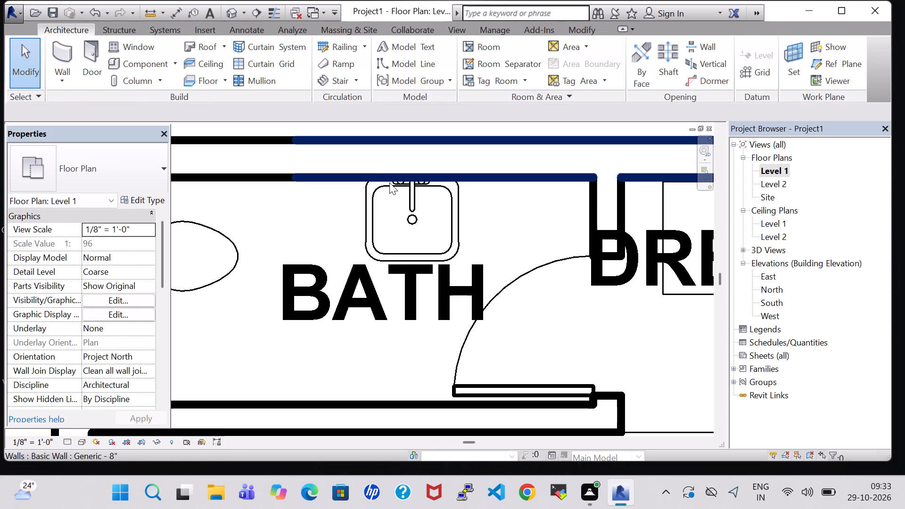
pyautogui.click(403, 194)
pyautogui.press('Down')
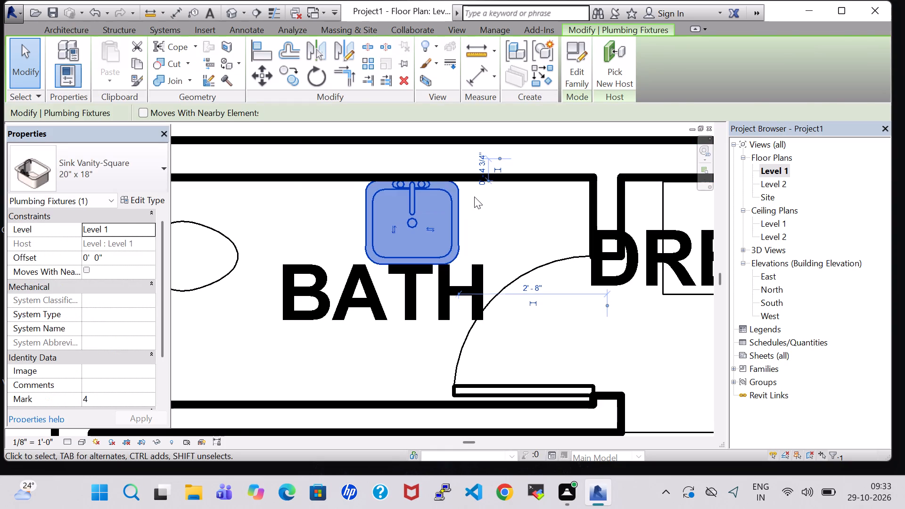
pyautogui.click(474, 197)
# Set the elevation of the elliptical mirror on the bath's north wall to 3' 5".
pyautogui.click(343, 194)
pyautogui.scroll(2, 343, 194)
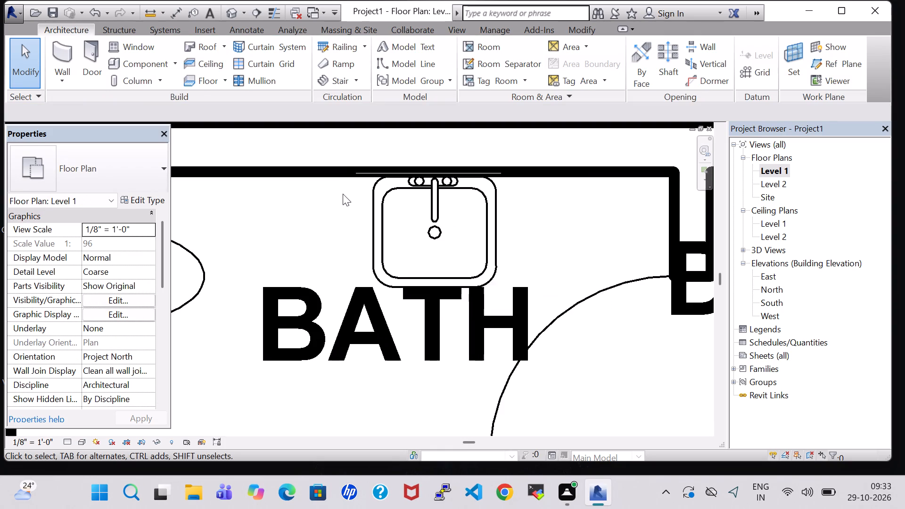
pyautogui.scroll(3, 343, 194)
pyautogui.click(372, 163)
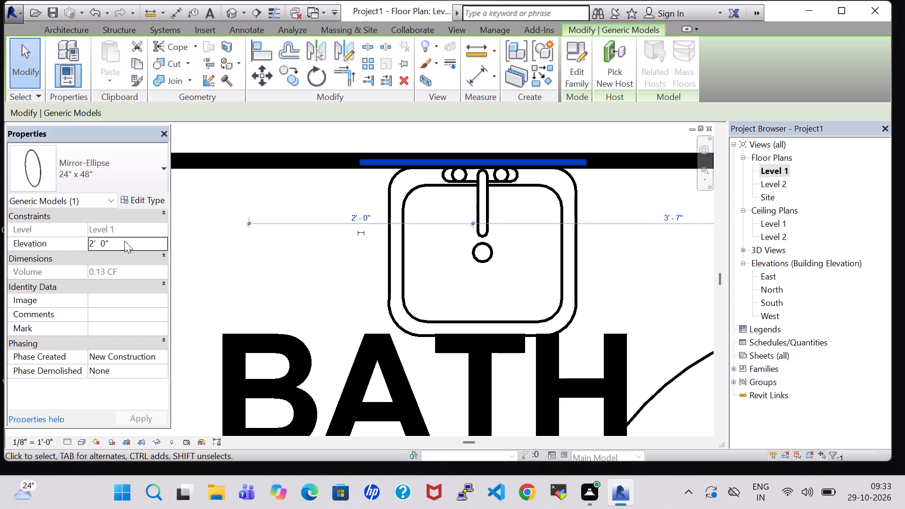
pyautogui.click(96, 246)
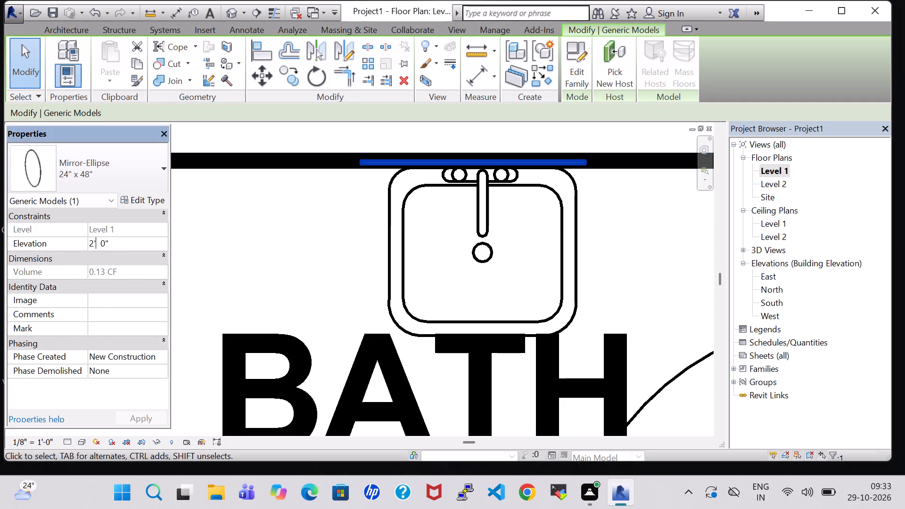
pyautogui.press('Left')
pyautogui.press('BackSpace')
pyautogui.press('3')
pyautogui.press('Right')
pyautogui.press('Right')
pyautogui.press('Right')
pyautogui.press('Right')
pyautogui.press('BackSpace')
pyautogui.press('5')
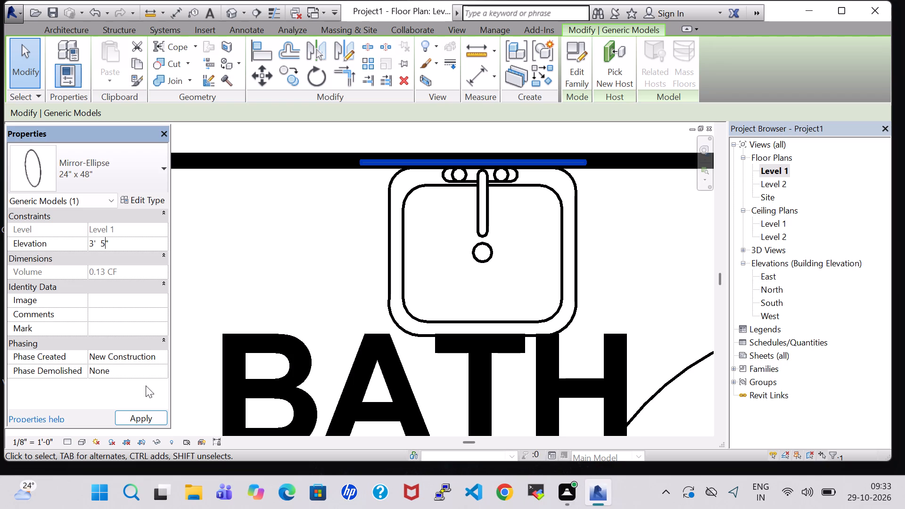
pyautogui.click(153, 417)
pyautogui.click(321, 267)
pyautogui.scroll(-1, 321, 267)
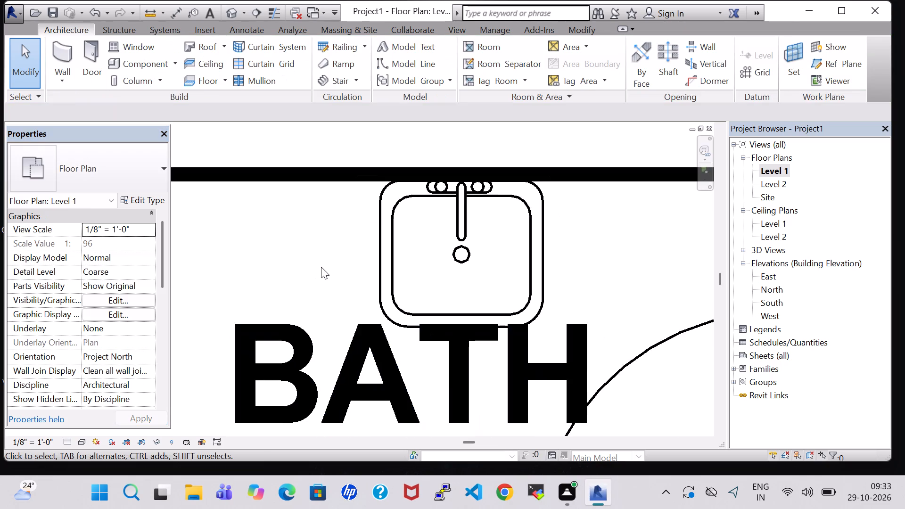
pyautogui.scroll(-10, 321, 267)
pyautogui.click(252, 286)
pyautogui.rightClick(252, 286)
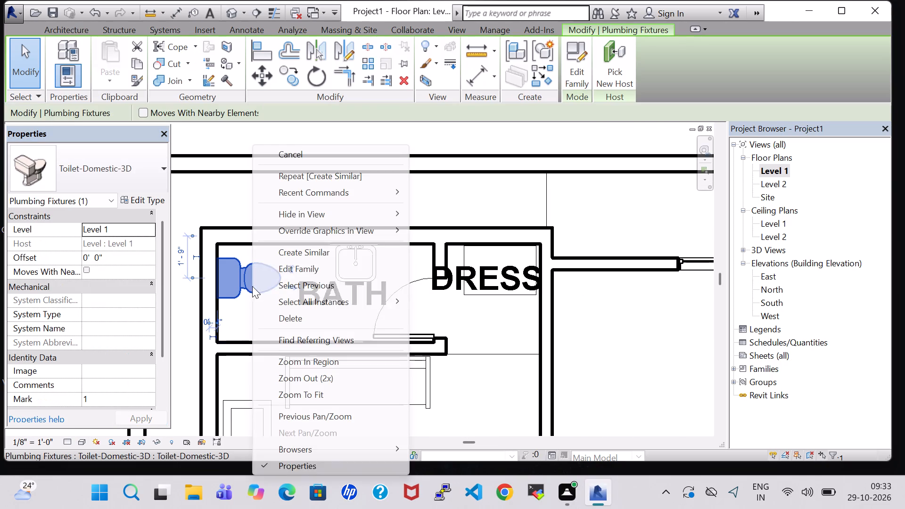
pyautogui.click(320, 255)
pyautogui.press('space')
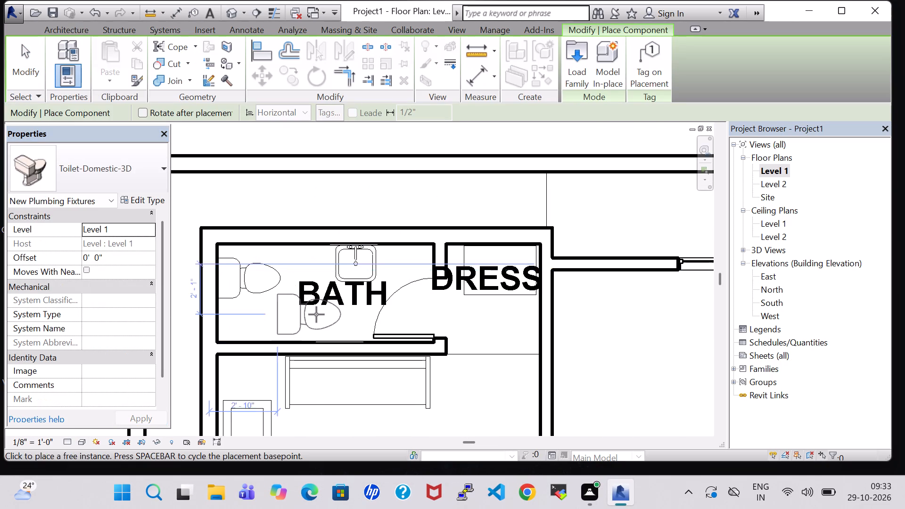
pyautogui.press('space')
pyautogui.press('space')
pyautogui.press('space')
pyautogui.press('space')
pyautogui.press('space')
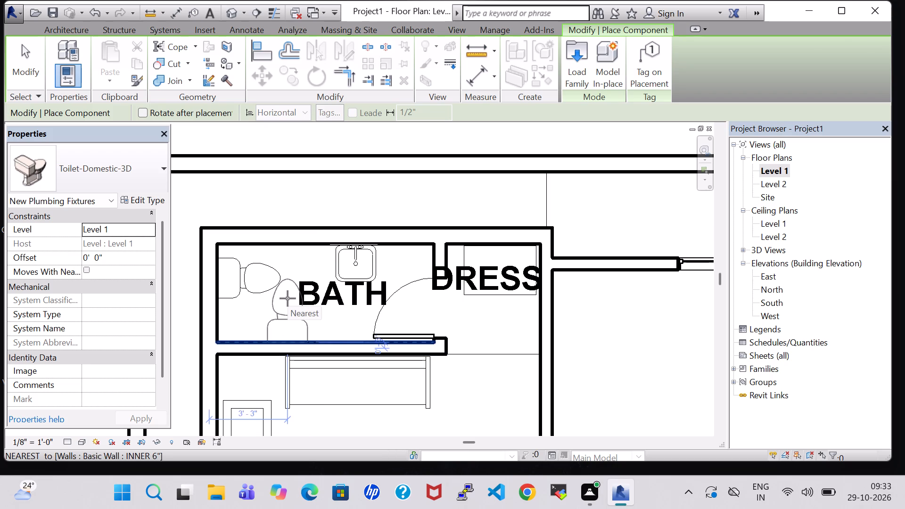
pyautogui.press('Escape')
# Delete the elliptical mirror left on the bath's south wall.
pyautogui.click(343, 344)
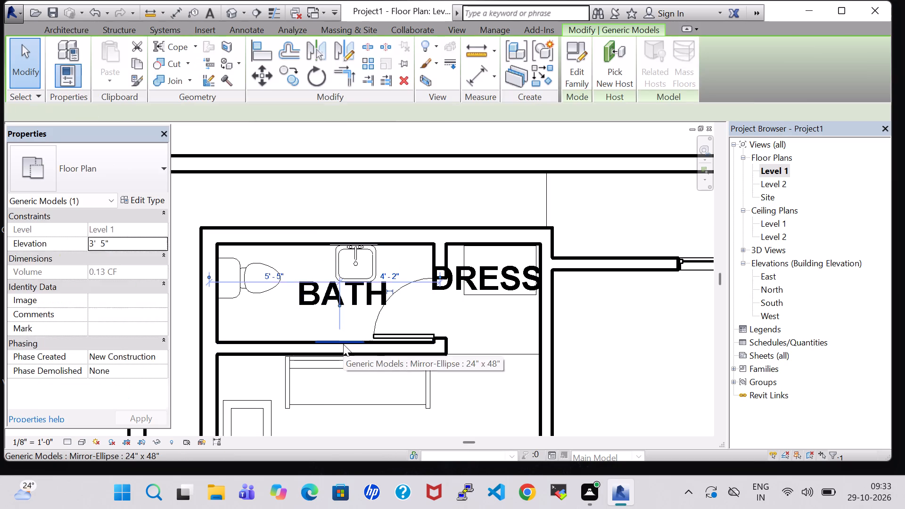
pyautogui.press('Delete')
# Place a similar Toilet-Domestic-3D, rotated to back onto the bath's south wall, about 4' 0" from the west wall.
pyautogui.click(258, 287)
pyautogui.rightClick(258, 287)
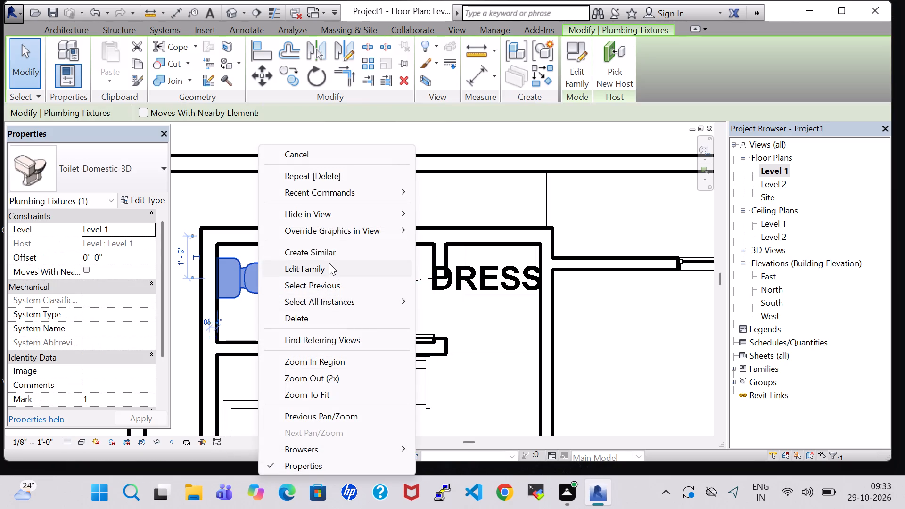
pyautogui.click(331, 255)
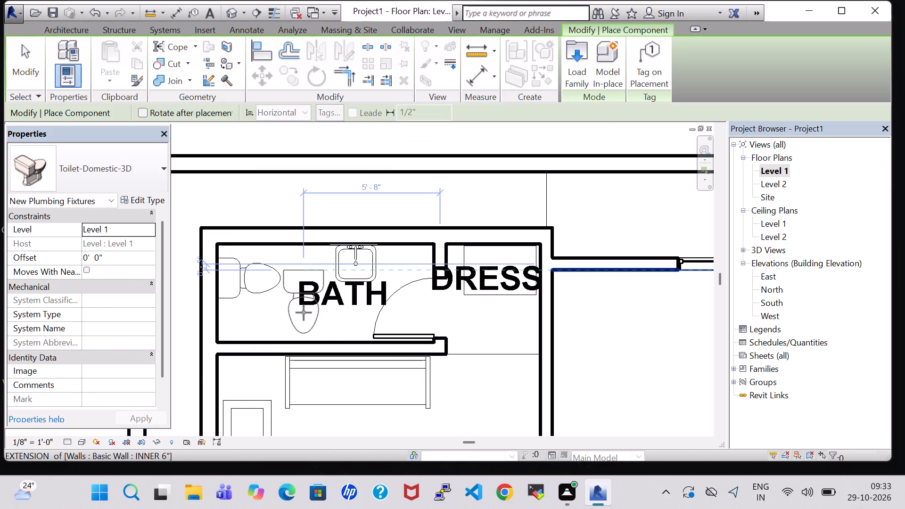
pyautogui.press('space')
pyautogui.press('space')
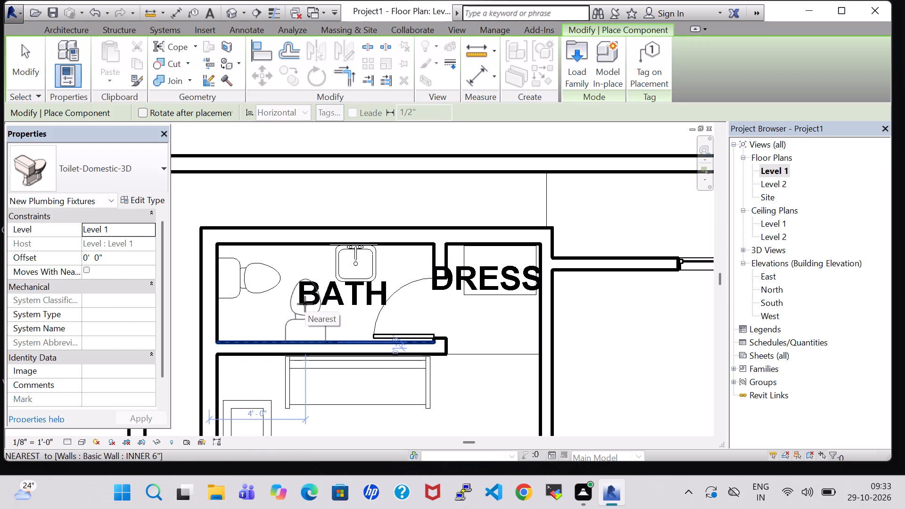
pyautogui.click(305, 304)
pyautogui.press('Escape')
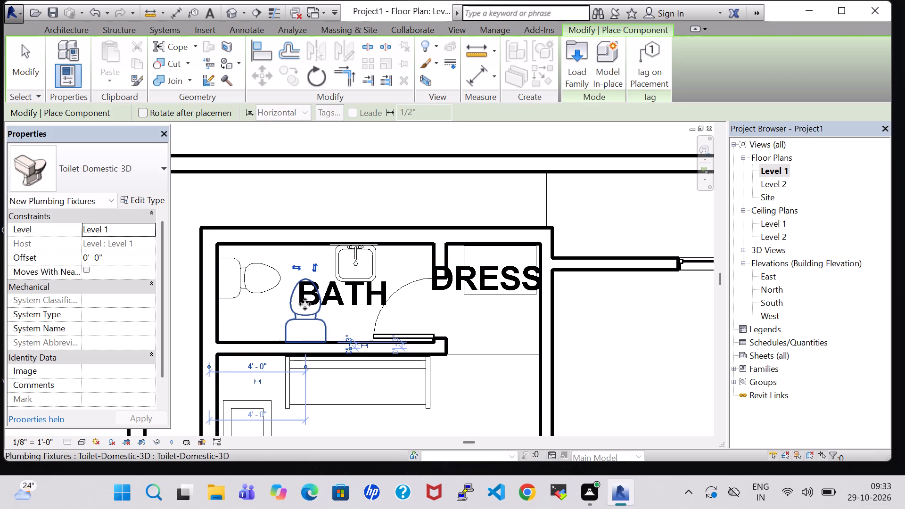
# Delete the existing toilet that backs onto the bath's west wall.
pyautogui.press('Escape')
pyautogui.click(263, 276)
pyautogui.press('Delete')
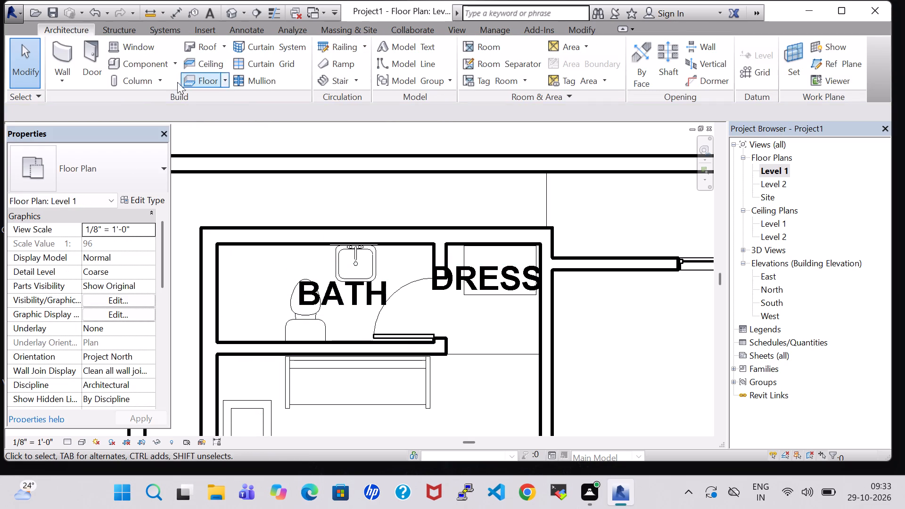
# Save the project as Project110 in the Desktop's work folder.
pyautogui.click(157, 61)
pyautogui.click(414, 207)
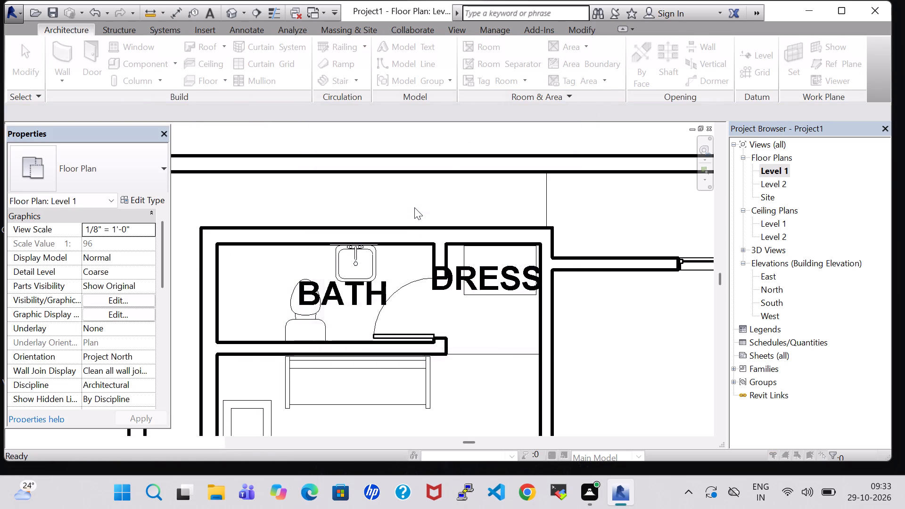
pyautogui.click(222, 325)
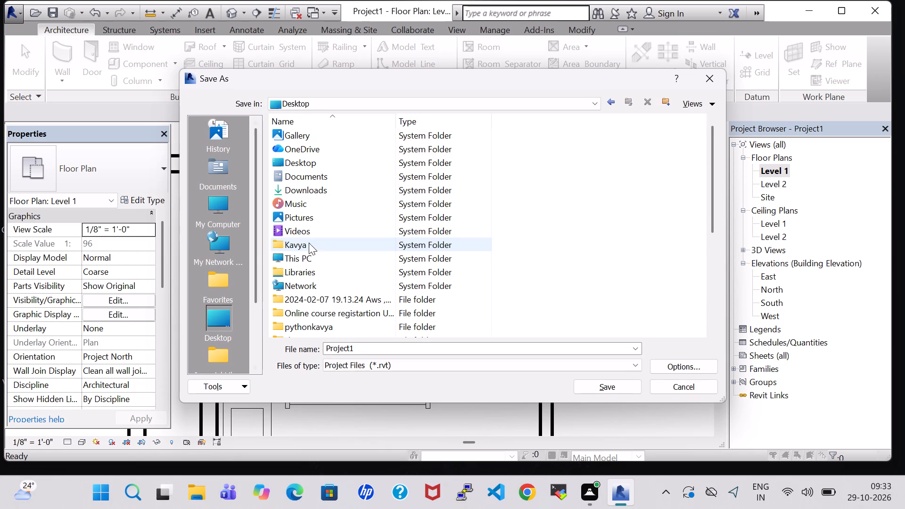
pyautogui.scroll(-2, 310, 230)
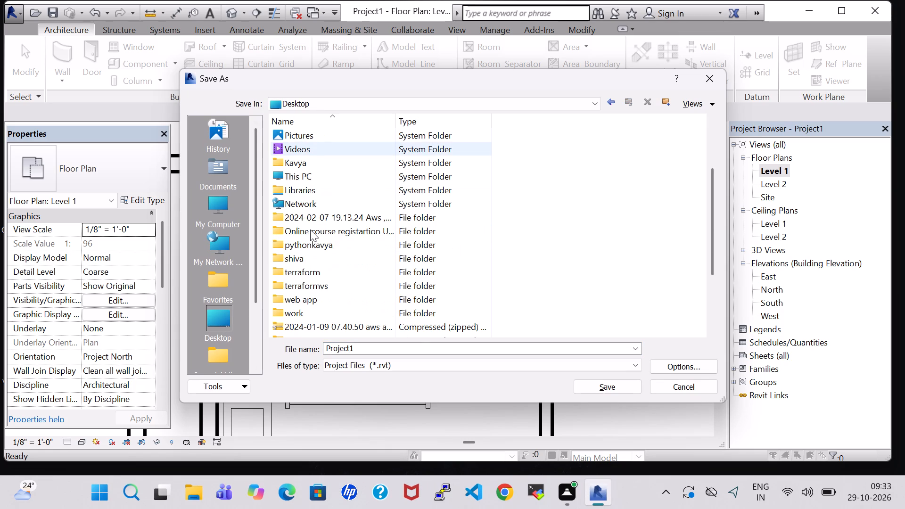
pyautogui.doubleClick(329, 314)
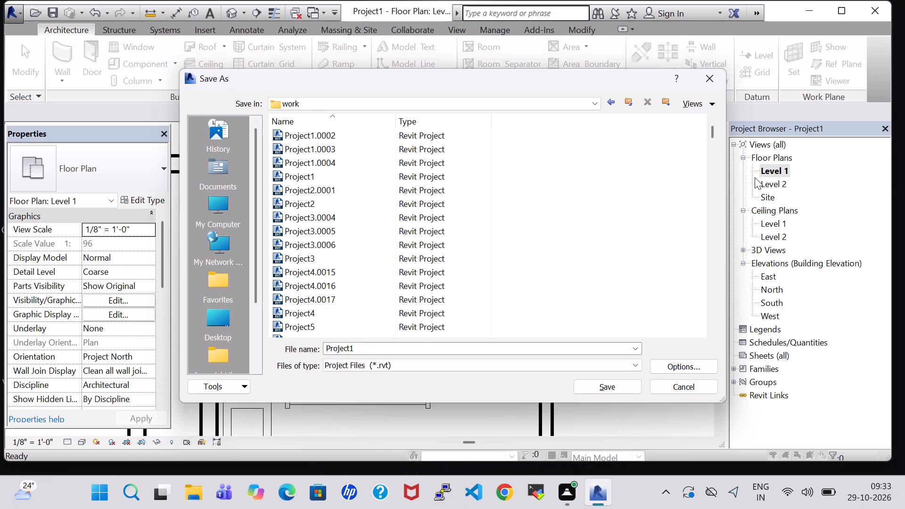
pyautogui.moveTo(709, 132); pyautogui.dragTo(728, 266)
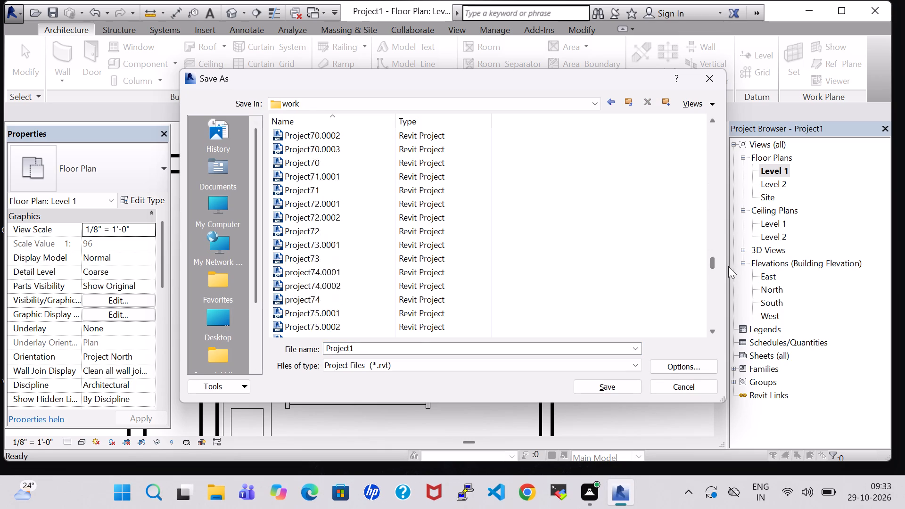
pyautogui.moveTo(728, 266); pyautogui.dragTo(736, 336)
pyautogui.click(356, 345)
pyautogui.click(356, 345)
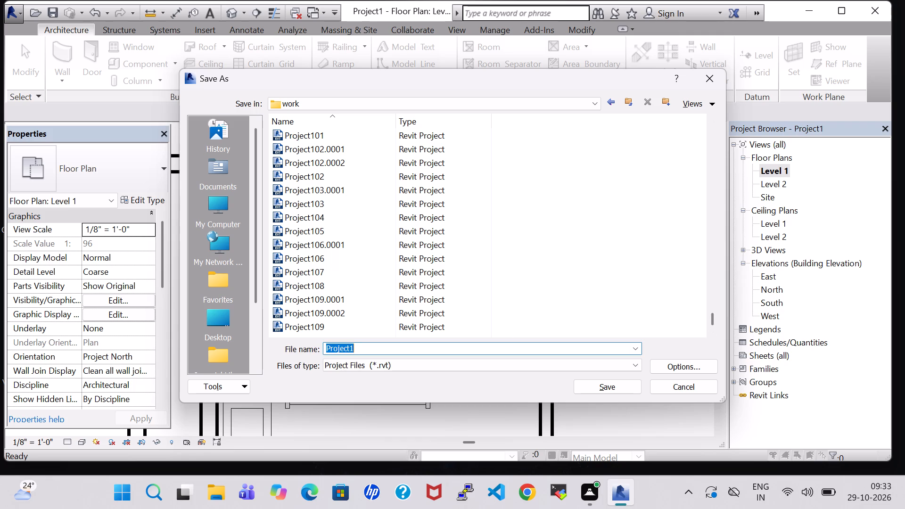
pyautogui.click(374, 353)
pyautogui.click(374, 348)
pyautogui.write('10')
pyautogui.press('Return')
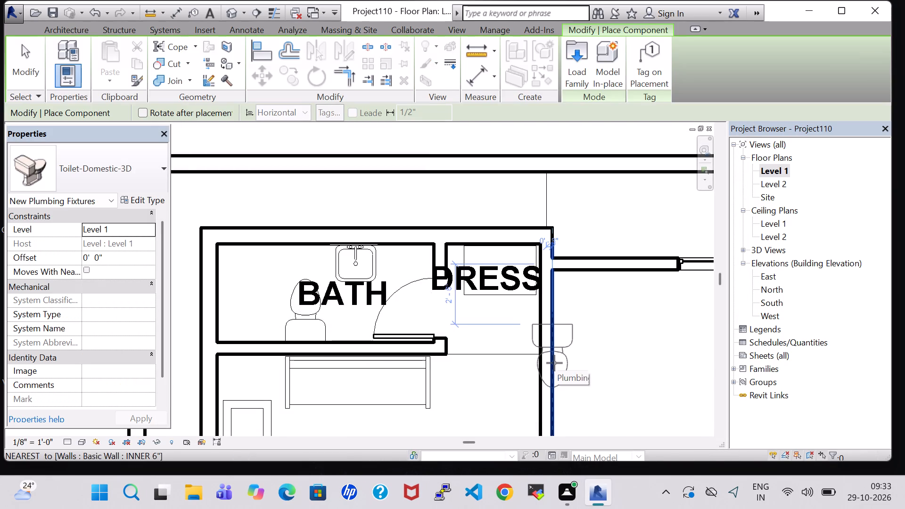
pyautogui.press('Escape')
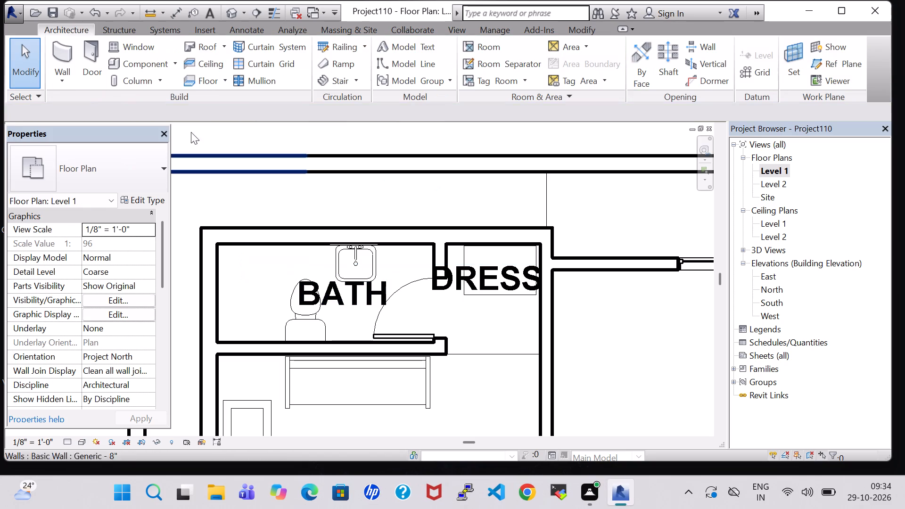
# Load the Tub-Free Standing-3D family from the US Imperial Plumbing, Architectural, Fixtures, Bathtubs library folder and preview it in the bath.
pyautogui.click(153, 61)
pyautogui.click(582, 69)
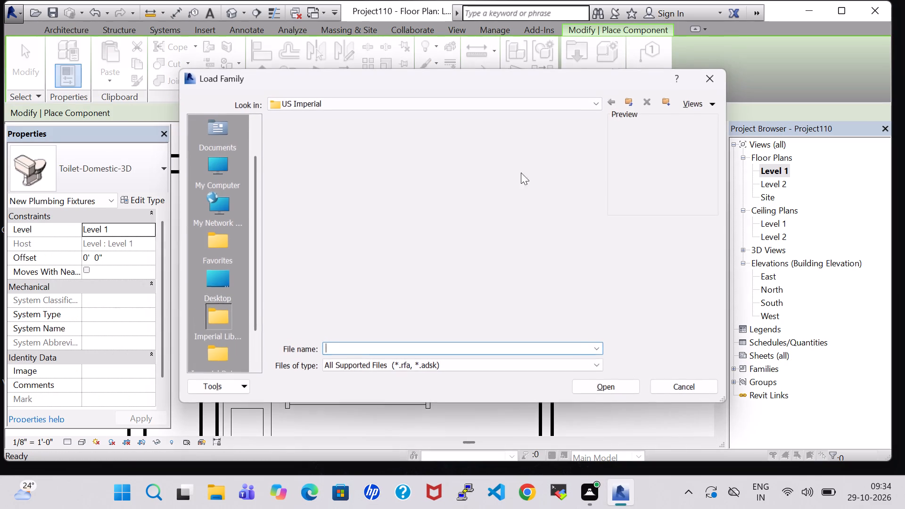
pyautogui.click(525, 316)
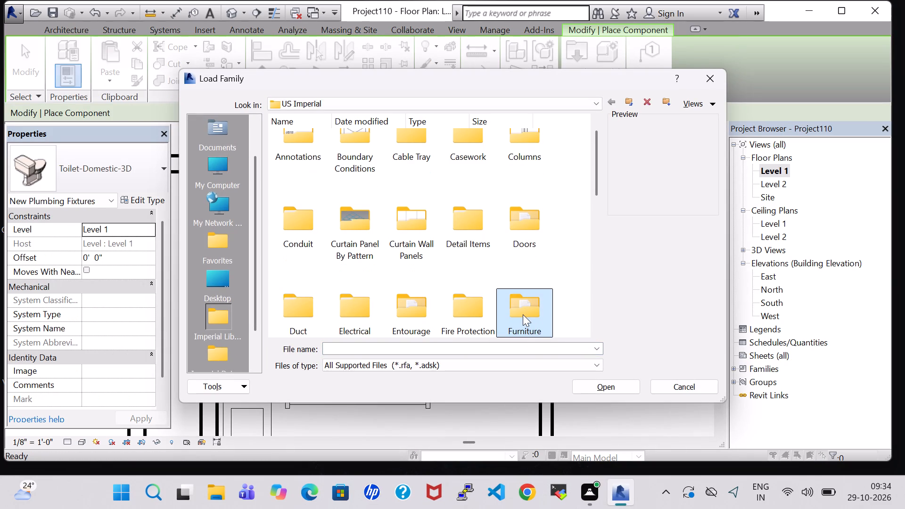
pyautogui.scroll(-2, 523, 314)
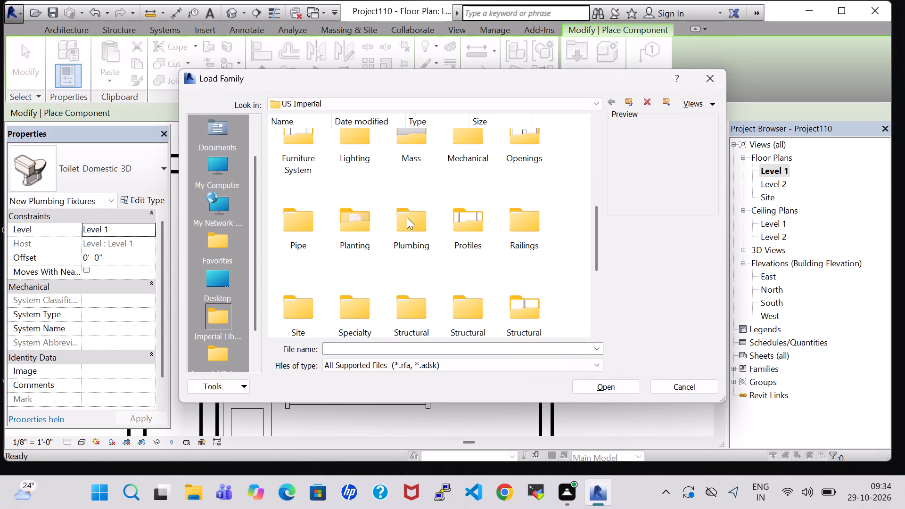
pyautogui.doubleClick(418, 222)
pyautogui.doubleClick(304, 153)
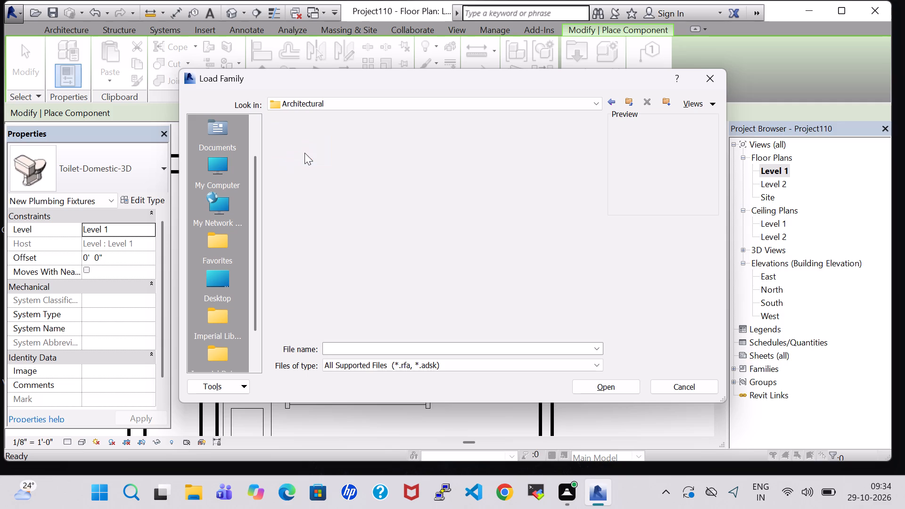
pyautogui.doubleClick(365, 152)
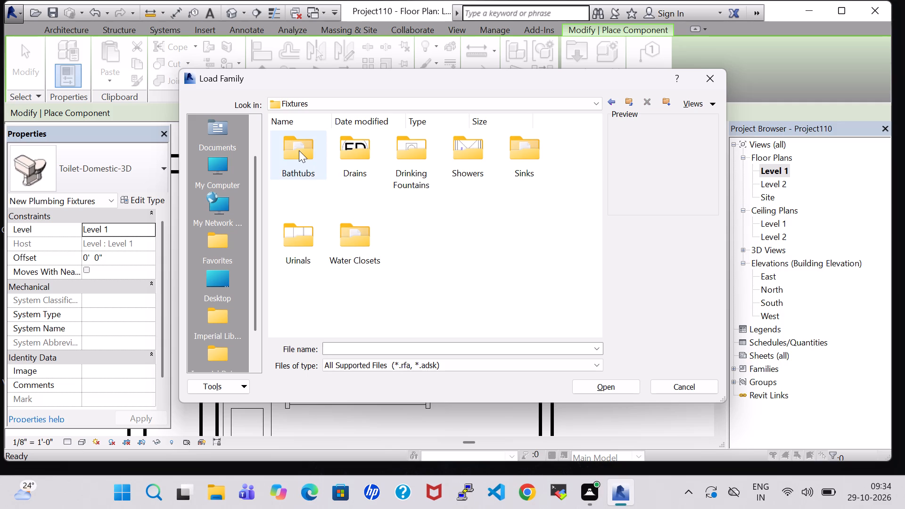
pyautogui.doubleClick(299, 150)
pyautogui.click(353, 145)
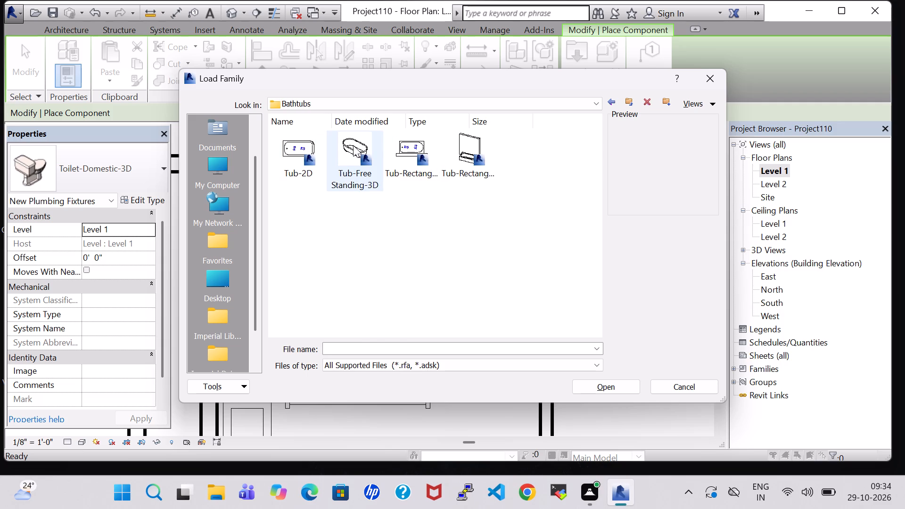
pyautogui.click(612, 384)
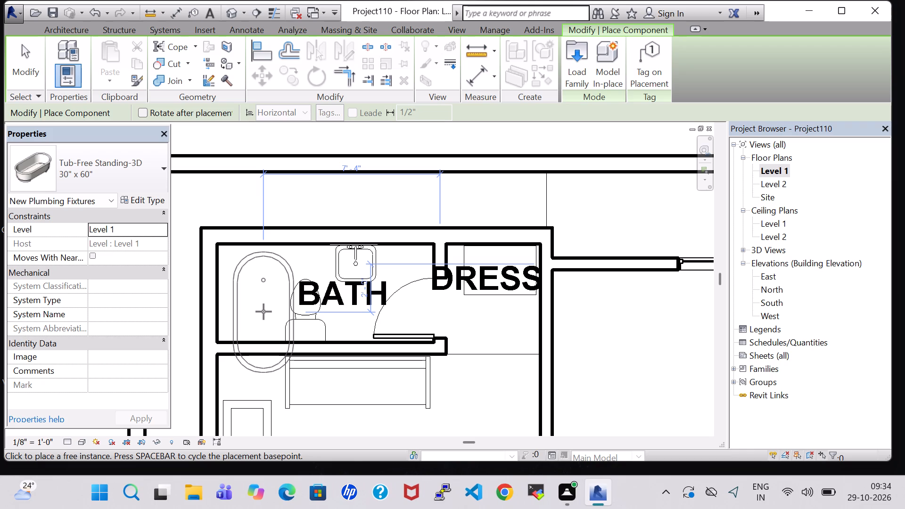
pyautogui.press('Escape')
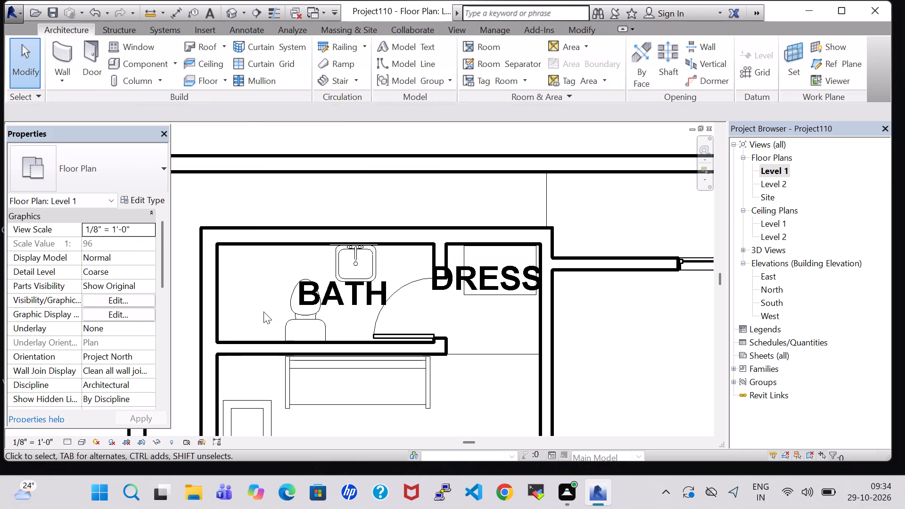
pyautogui.press('Escape')
# Place a similar Toilet-Domestic-3D in the bath, rotated to back onto the west wall near its middle.
pyautogui.click(306, 325)
pyautogui.rightClick(306, 325)
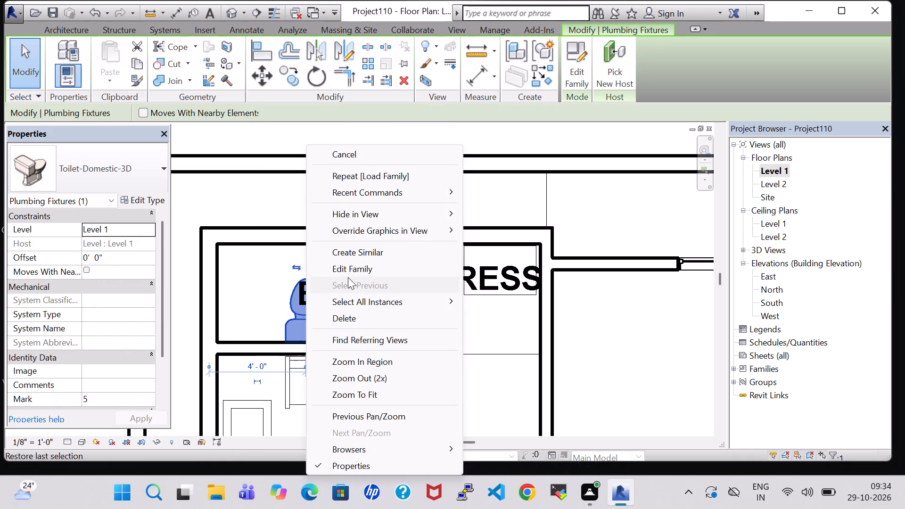
pyautogui.click(353, 250)
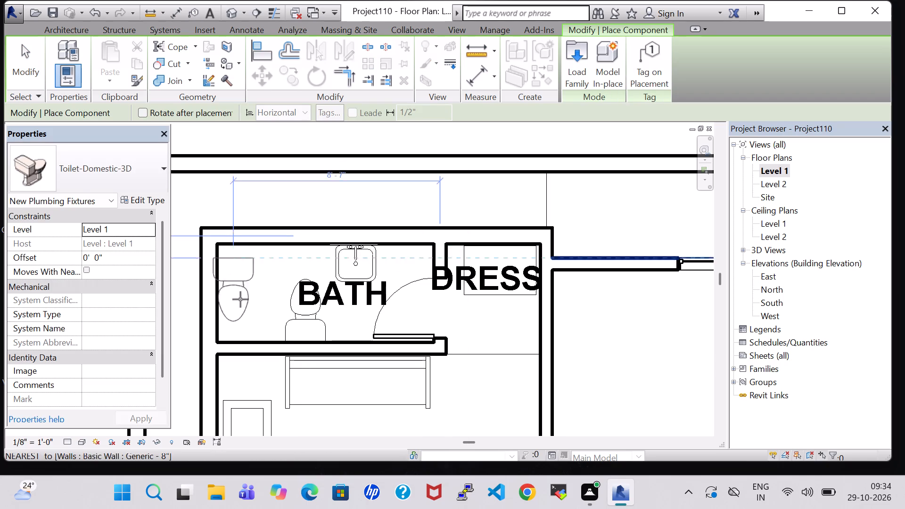
pyautogui.press('space')
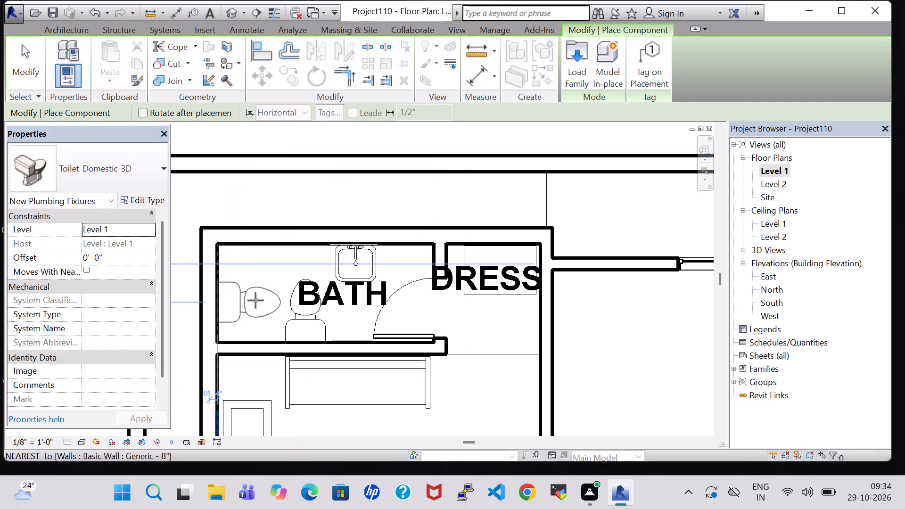
pyautogui.click(255, 299)
pyautogui.press('Escape')
pyautogui.press('Escape')
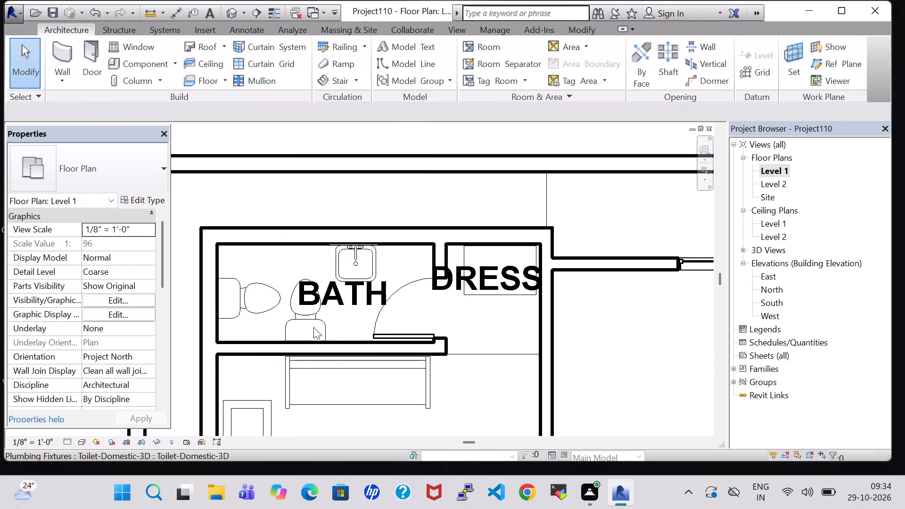
# Delete the toilet that backs onto the bath's south wall.
pyautogui.click(315, 330)
pyautogui.press('Delete')
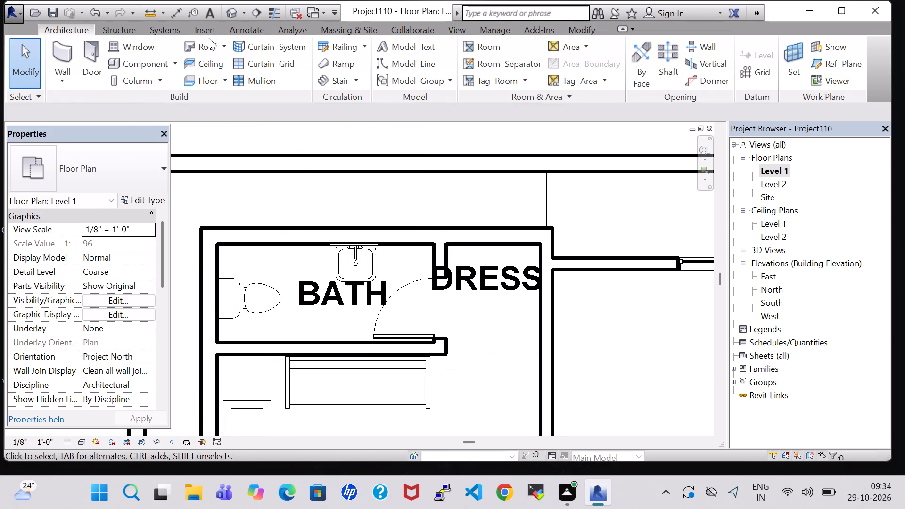
# In the 3D view, nudge the bath's round floor drain away from the mirror wall and toward the west wall.
pyautogui.click(228, 16)
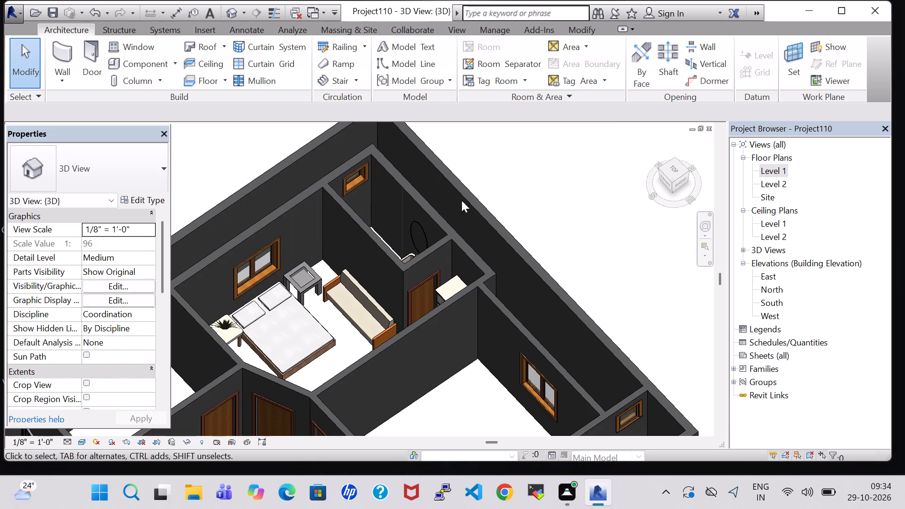
pyautogui.keyDown('shift'); pyautogui.moveTo(524, 182); pyautogui.dragTo(491, 264, button='middle'); pyautogui.keyUp('shift')
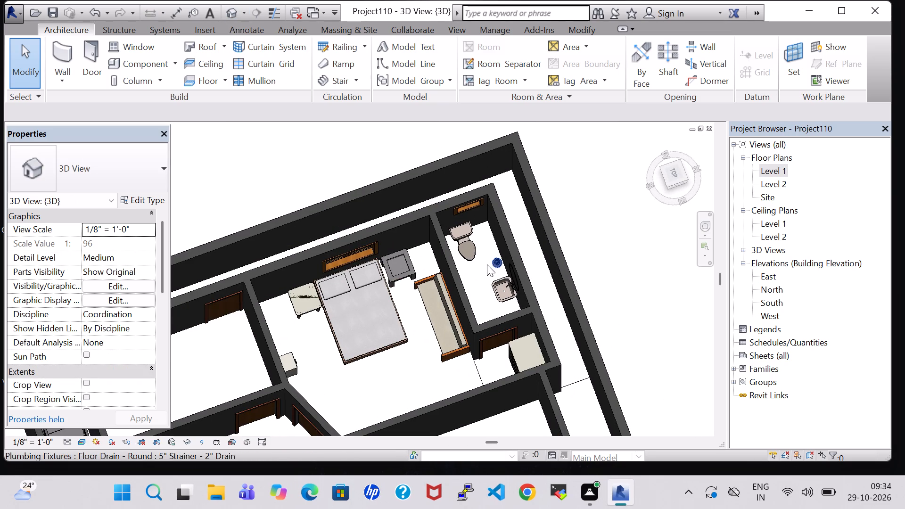
pyautogui.scroll(6, 491, 264)
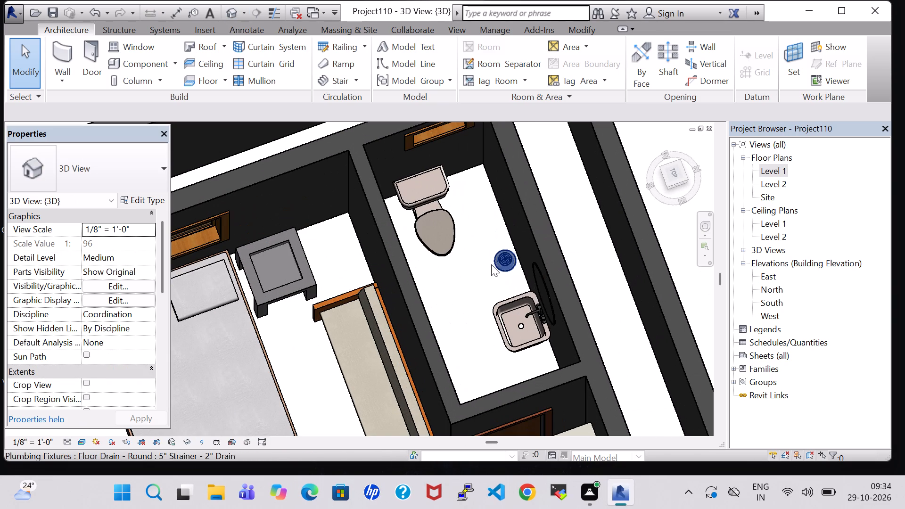
pyautogui.click(511, 264)
pyautogui.press('Left')
pyautogui.press('Left')
pyautogui.press('Left')
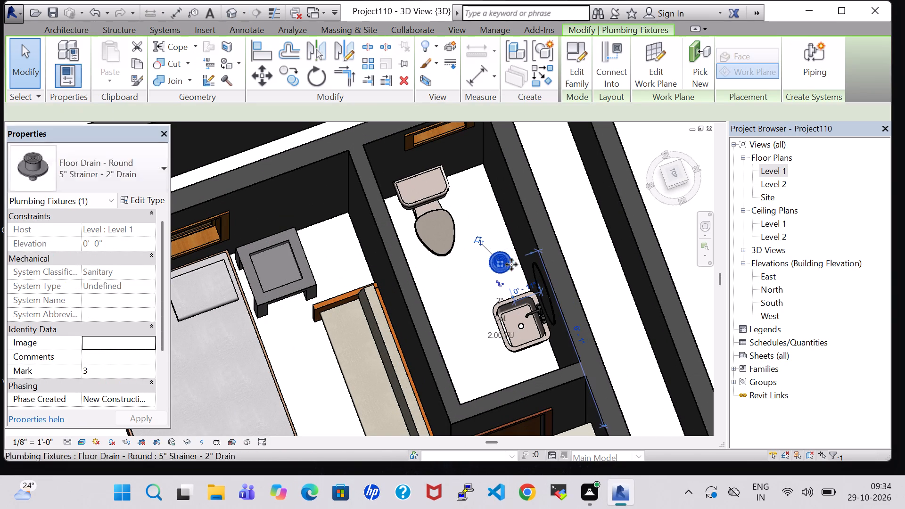
pyautogui.press('Left')
pyautogui.press('Left')
pyautogui.press('Up')
pyautogui.press('Up')
pyautogui.press('Up')
pyautogui.press('Up')
pyautogui.press('Up')
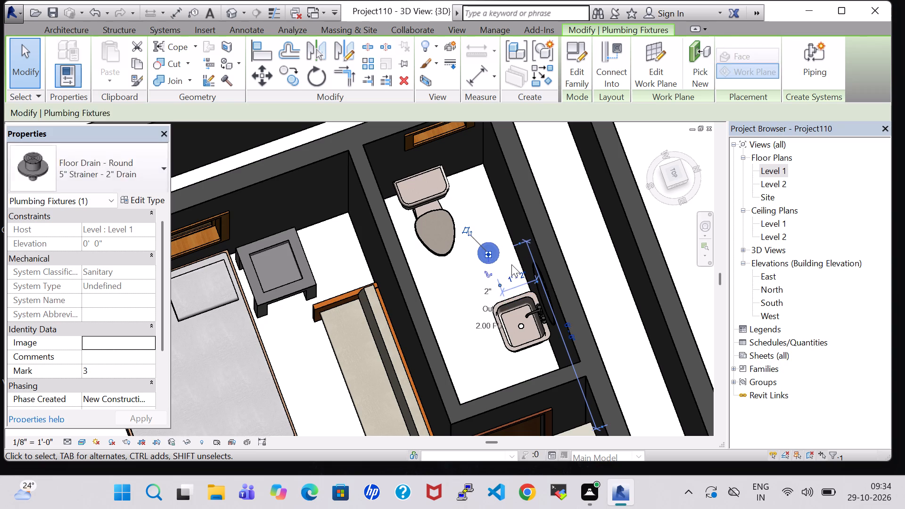
pyautogui.press('Up')
pyautogui.press('Up')
pyautogui.press('Up')
pyautogui.press('Right')
pyautogui.press('Right')
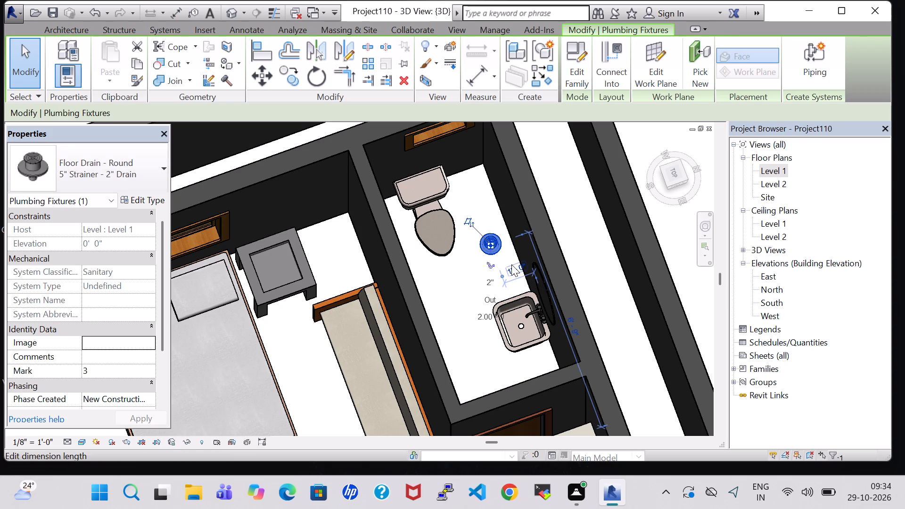
pyautogui.click(589, 244)
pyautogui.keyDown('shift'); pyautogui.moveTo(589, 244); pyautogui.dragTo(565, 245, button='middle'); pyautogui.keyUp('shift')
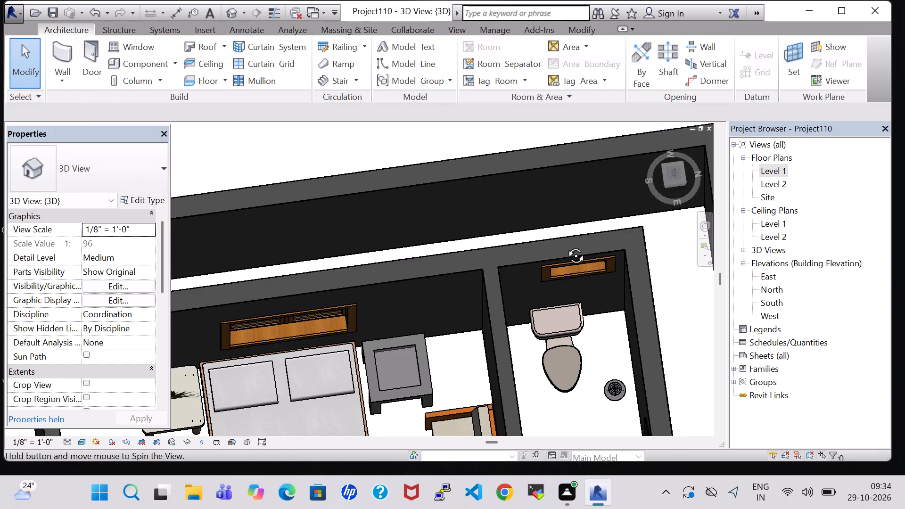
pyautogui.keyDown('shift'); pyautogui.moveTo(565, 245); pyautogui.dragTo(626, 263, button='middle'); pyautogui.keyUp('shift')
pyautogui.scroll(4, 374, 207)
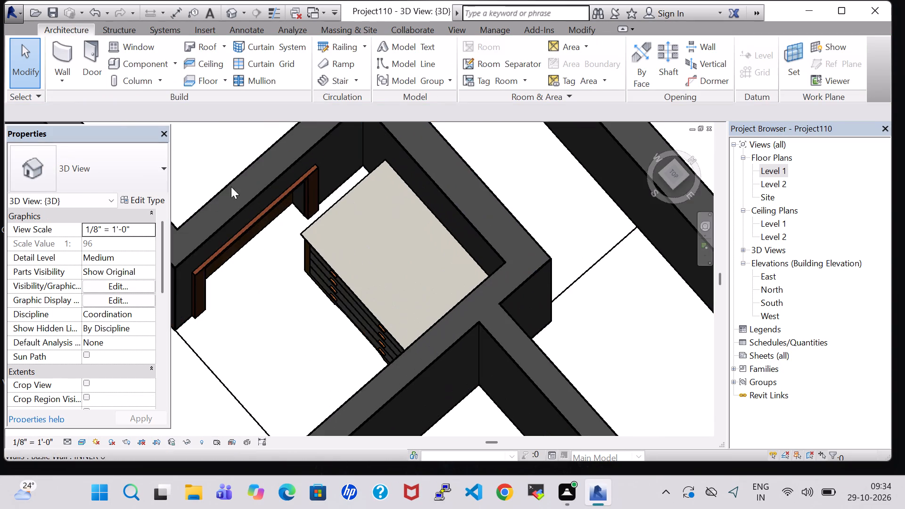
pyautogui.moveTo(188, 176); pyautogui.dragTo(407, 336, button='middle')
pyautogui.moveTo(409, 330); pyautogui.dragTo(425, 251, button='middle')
# On the Level 1 floor plan, nudge the BATH room tag slightly south, clear of the vanity sink.
pyautogui.doubleClick(770, 174)
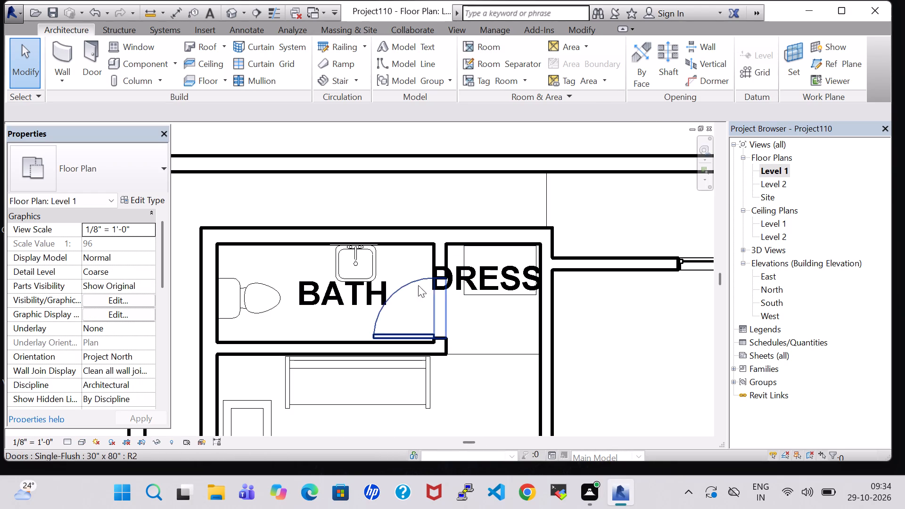
pyautogui.click(357, 289)
pyautogui.press('Down')
pyautogui.press('Down')
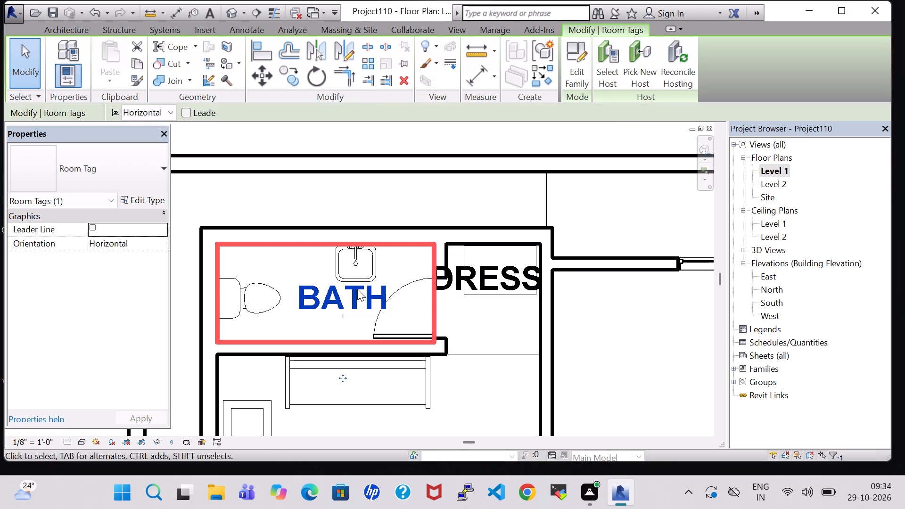
pyautogui.press('Down')
pyautogui.click(499, 402)
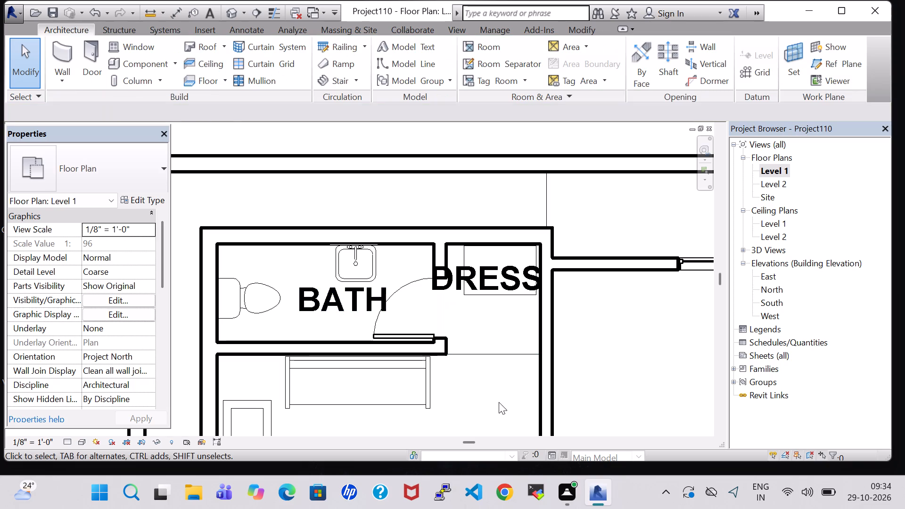
# Nudge the DRESS room tag south, toward the middle of the dressing area.
pyautogui.click(493, 290)
pyautogui.click(517, 399)
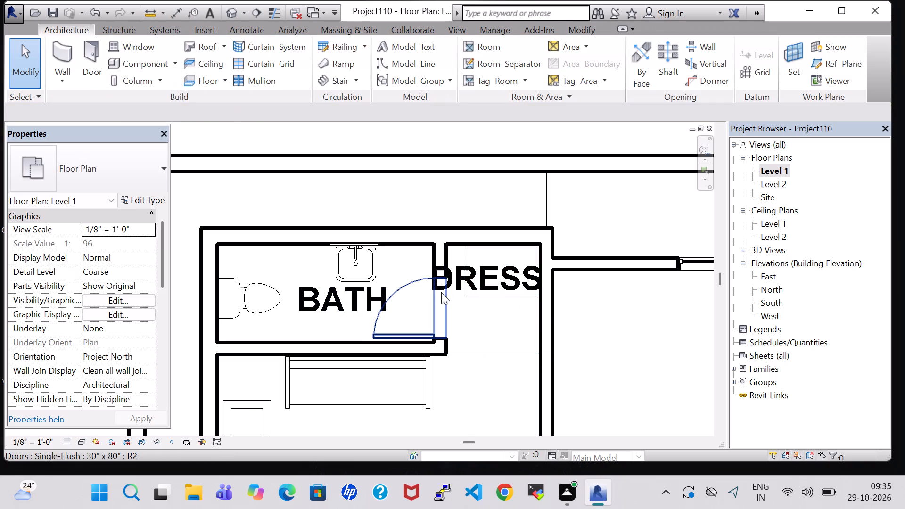
pyautogui.click(457, 287)
pyautogui.press('Down')
pyautogui.press('Down')
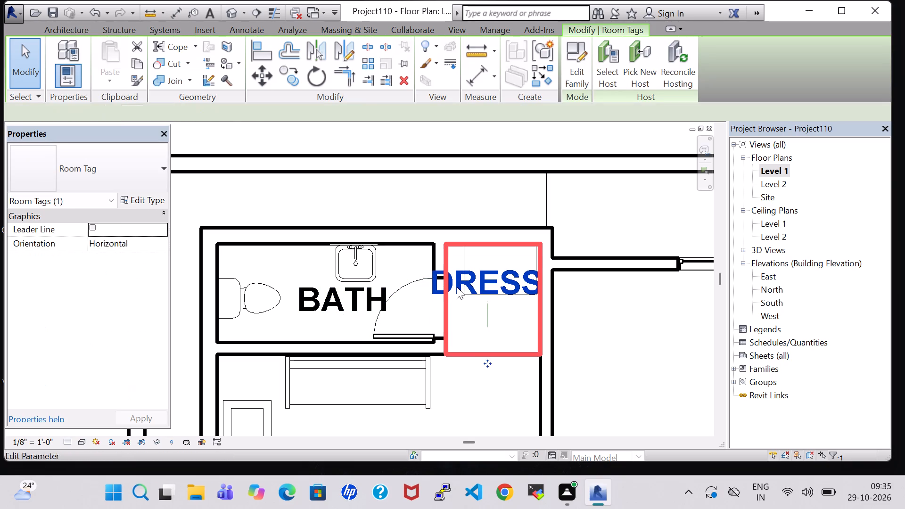
pyautogui.press('Down')
pyautogui.press('Down')
pyautogui.press('Down')
pyautogui.press('Down')
pyautogui.press('Down')
pyautogui.press('Down')
pyautogui.press('Down')
pyautogui.press('Down')
pyautogui.press('Down')
pyautogui.press('Down')
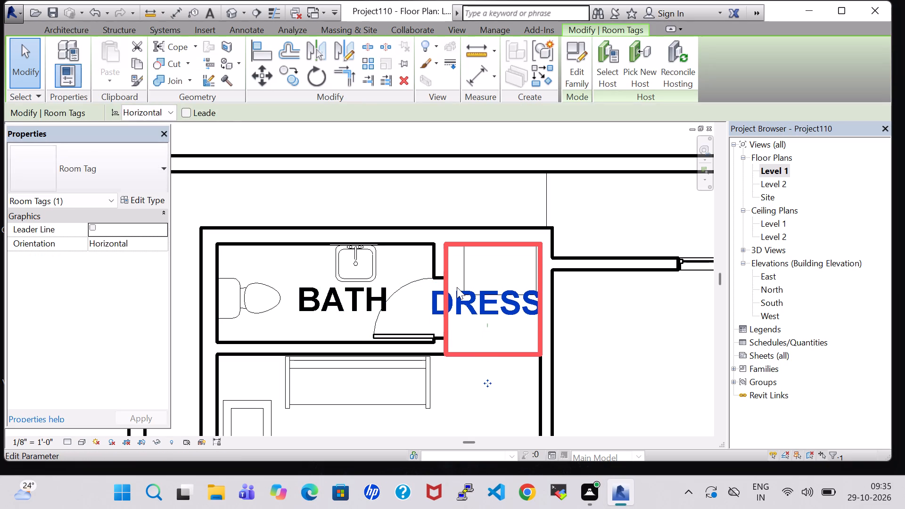
pyautogui.press('Down')
pyautogui.click(512, 411)
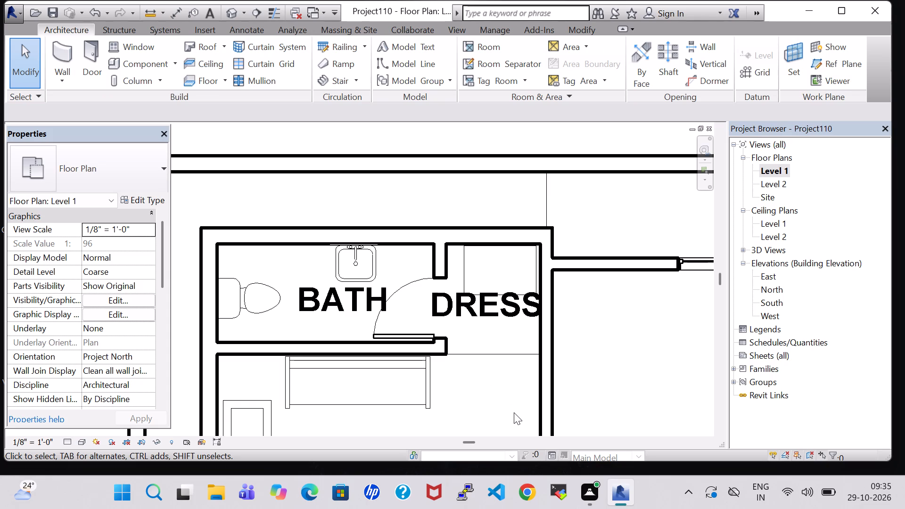
# Delete the 72" sofa that backs onto the wall between the bedroom and the bath.
pyautogui.scroll(-2, 514, 412)
pyautogui.moveTo(490, 406); pyautogui.dragTo(462, 254, button='middle')
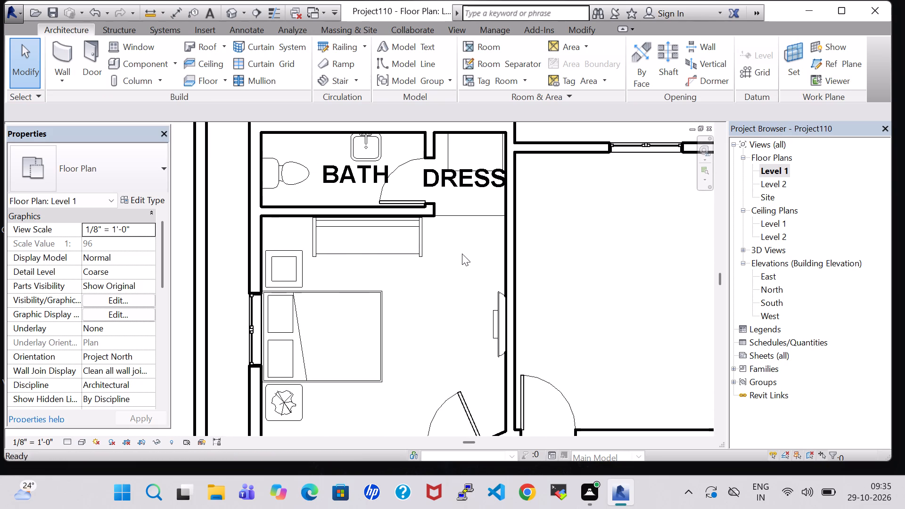
pyautogui.click(346, 249)
pyautogui.rightClick(346, 249)
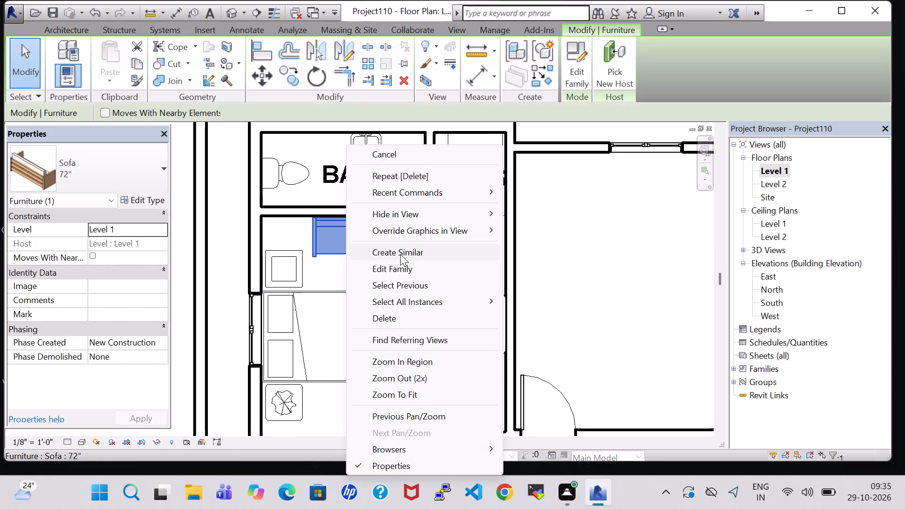
pyautogui.press('Delete')
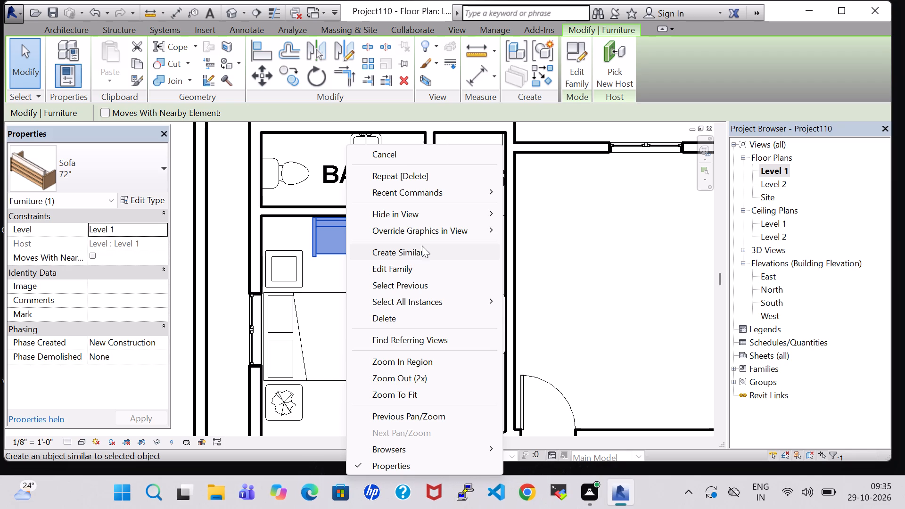
pyautogui.click(428, 176)
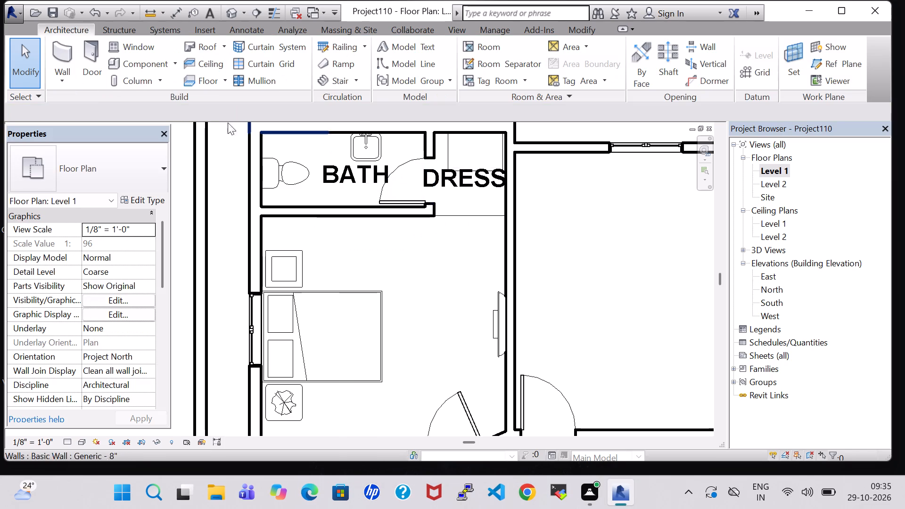
# Load the Chair-Corbu family from the Seating folder of the US Imperial furniture library.
pyautogui.click(151, 68)
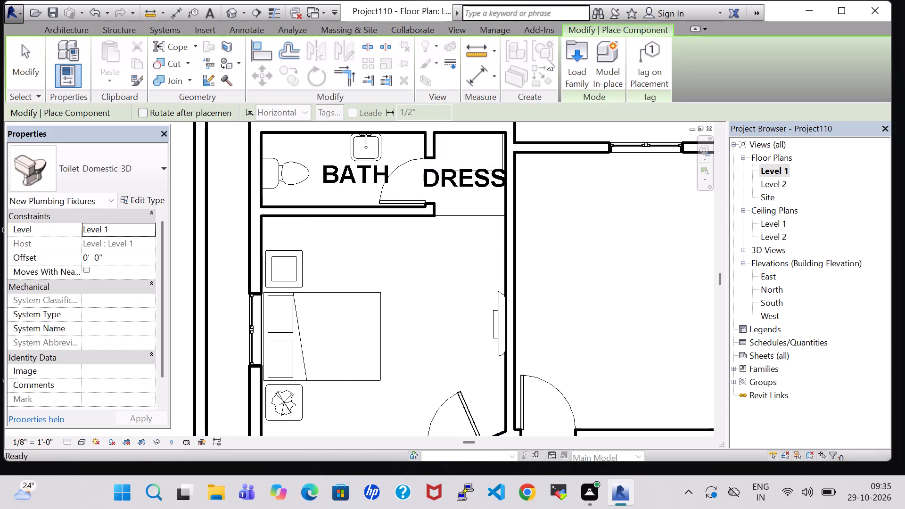
pyautogui.click(577, 63)
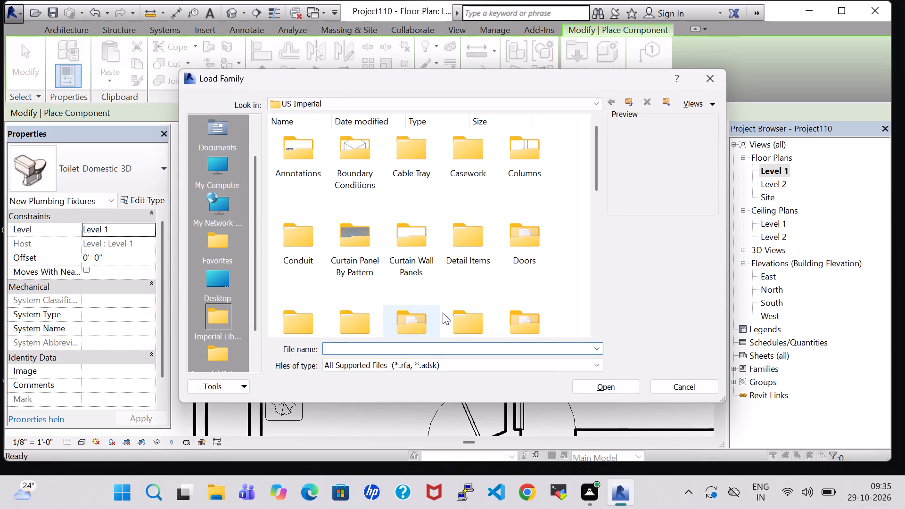
pyautogui.doubleClick(541, 326)
pyautogui.doubleClick(363, 151)
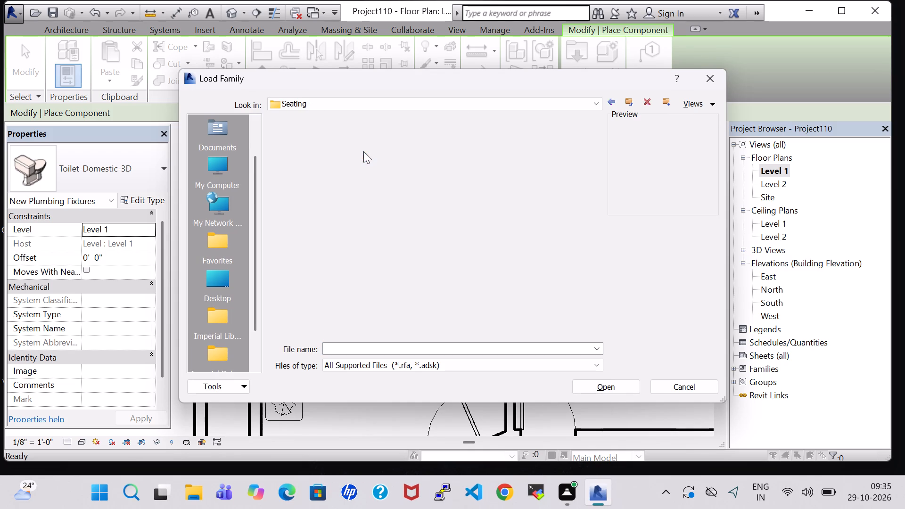
pyautogui.click(468, 161)
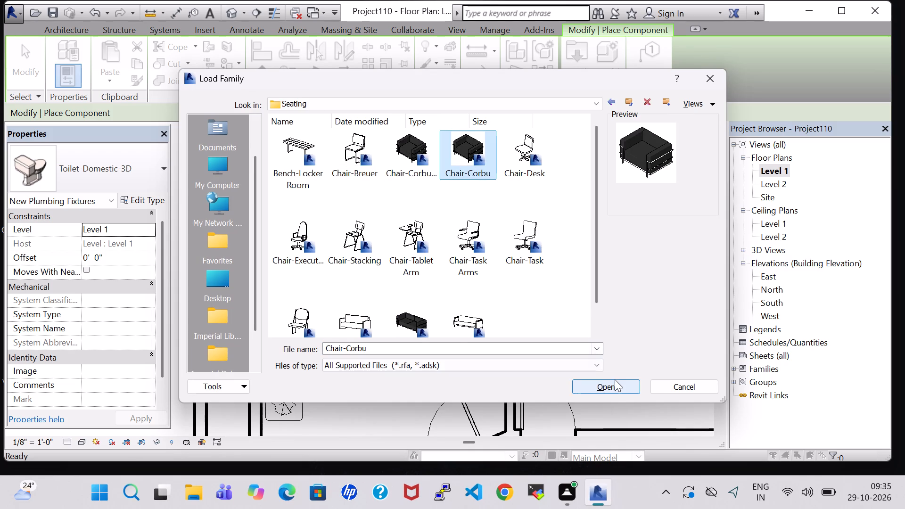
pyautogui.click(615, 382)
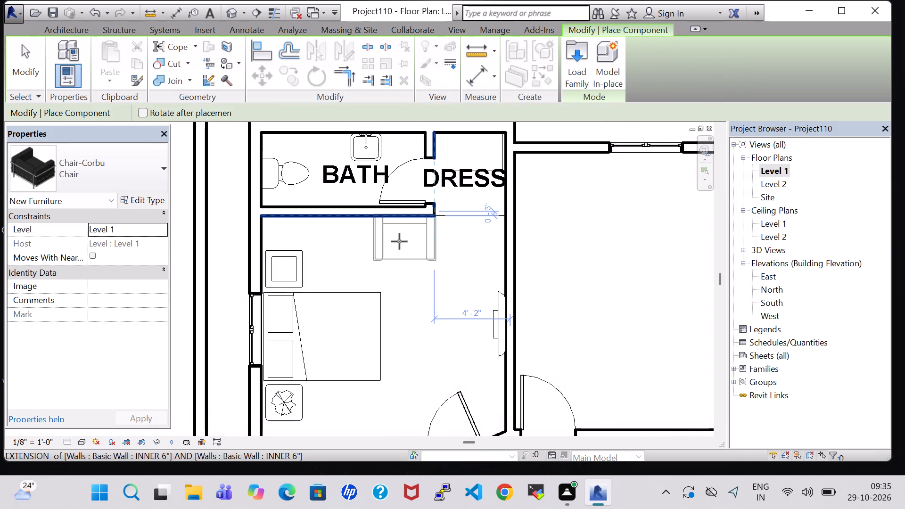
# Place the Chair-Corbu against the bedroom's north wall, below the bath door, and nudge it slightly east.
pyautogui.click(395, 241)
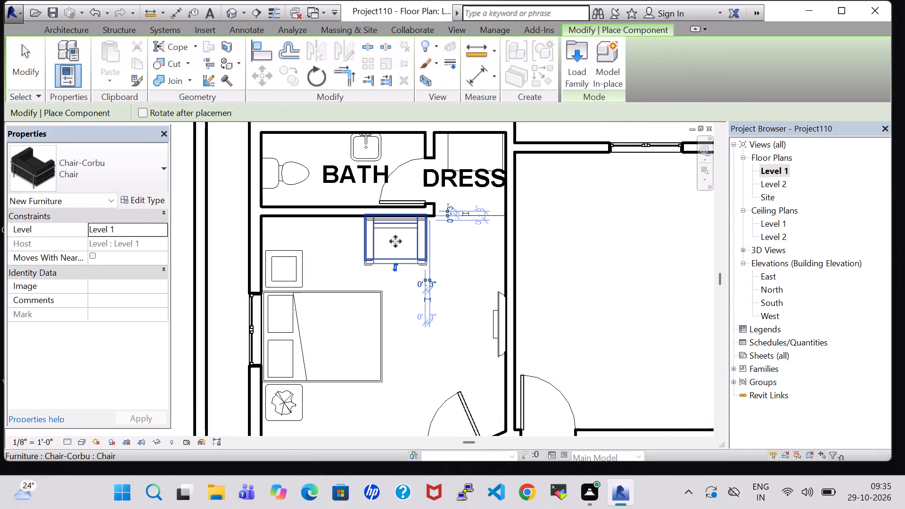
pyautogui.press('Escape')
pyautogui.press('Escape')
pyautogui.click(395, 241)
pyautogui.press('Right')
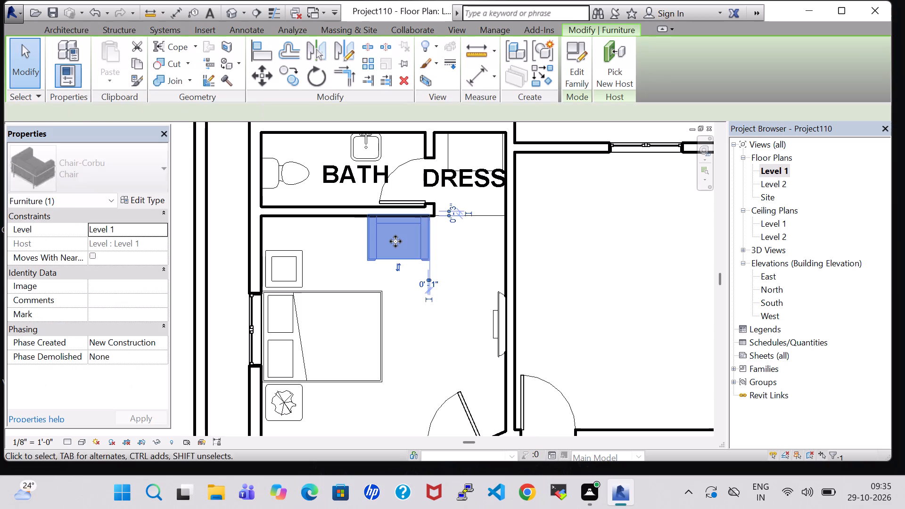
pyautogui.press('Right')
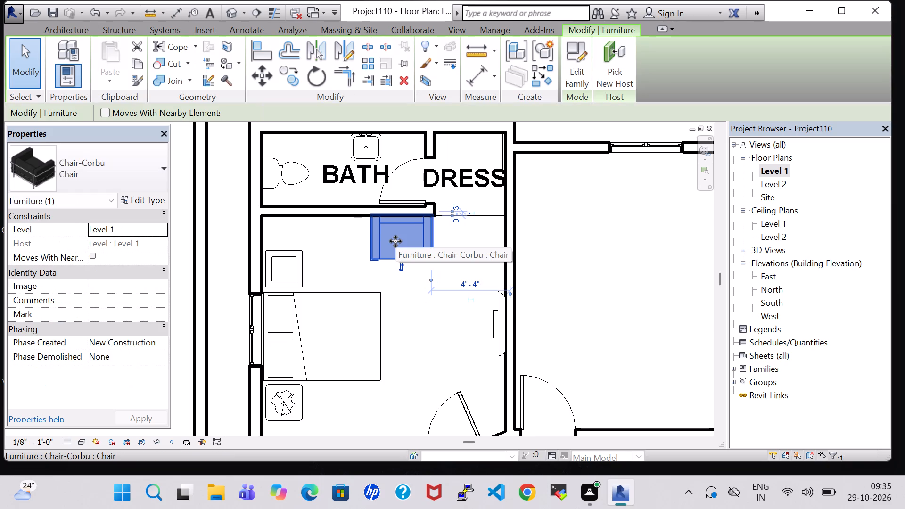
pyautogui.press('Left')
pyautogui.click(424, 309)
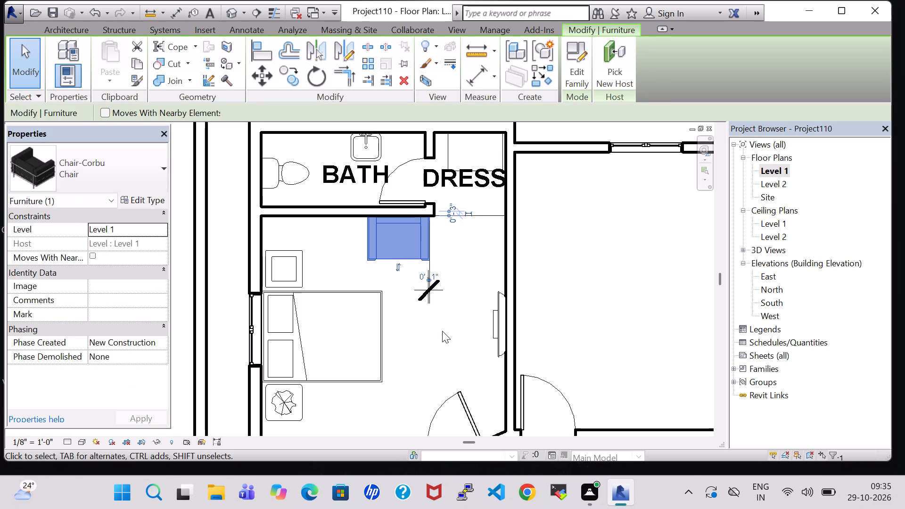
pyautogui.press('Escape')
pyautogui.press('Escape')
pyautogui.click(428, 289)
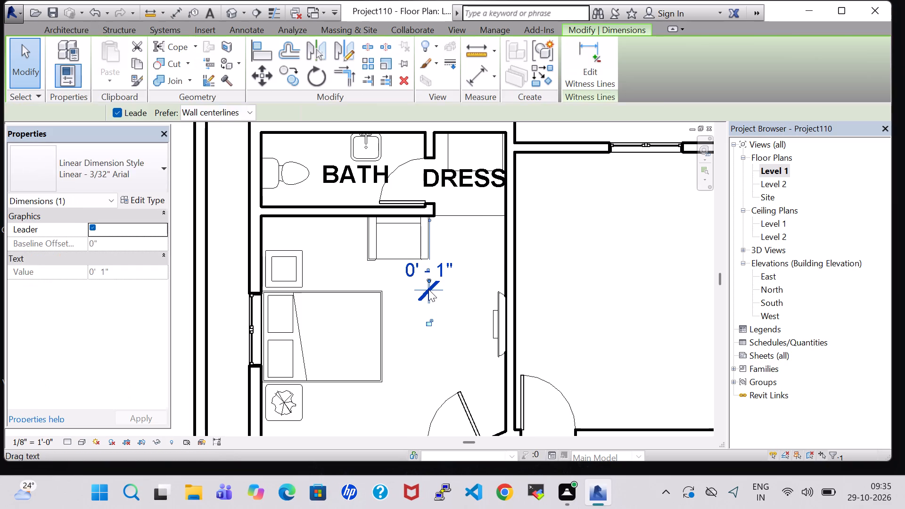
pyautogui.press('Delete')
# Examine the new armchair and the bedroom and bath layout in the 3D view from several angles.
pyautogui.click(417, 261)
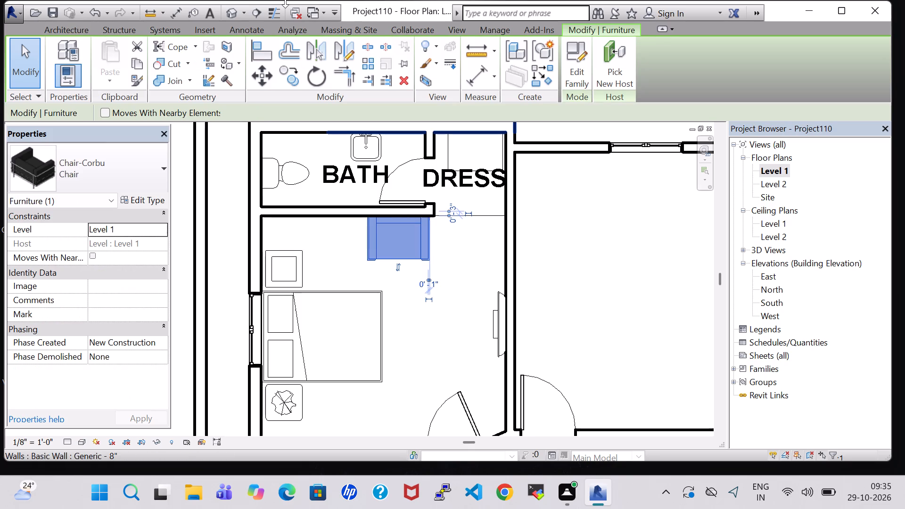
pyautogui.click(231, 13)
pyautogui.scroll(-3, 405, 256)
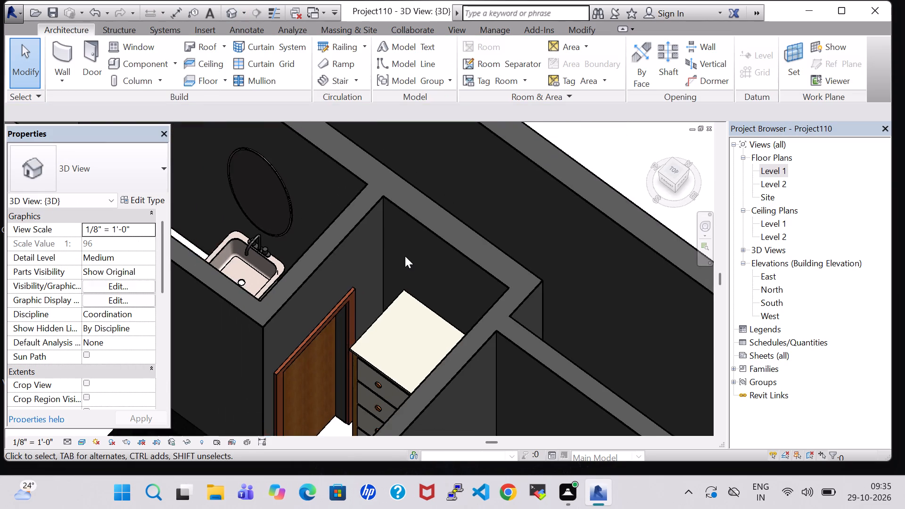
pyautogui.scroll(-3, 405, 256)
pyautogui.keyDown('shift'); pyautogui.moveTo(405, 256); pyautogui.dragTo(405, 273, button='middle'); pyautogui.keyUp('shift')
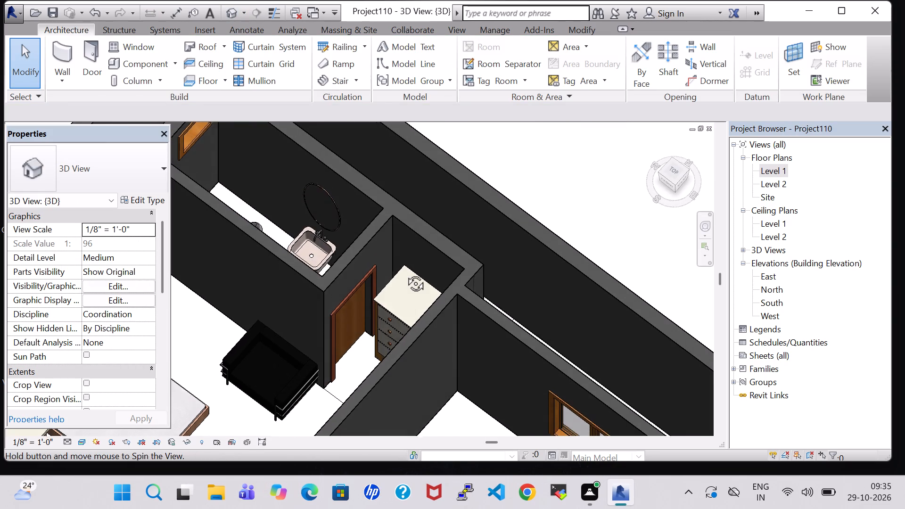
pyautogui.keyDown('shift'); pyautogui.moveTo(405, 273); pyautogui.dragTo(365, 291, button='middle'); pyautogui.keyUp('shift')
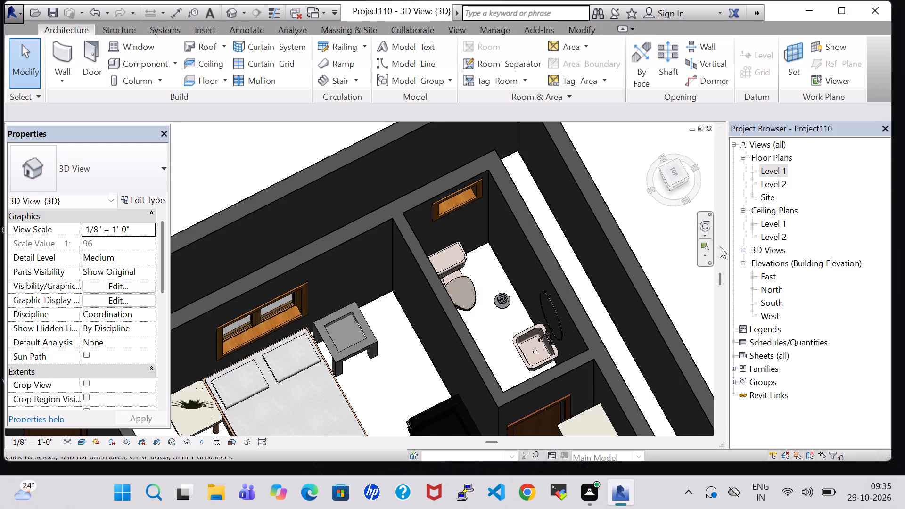
pyautogui.doubleClick(774, 172)
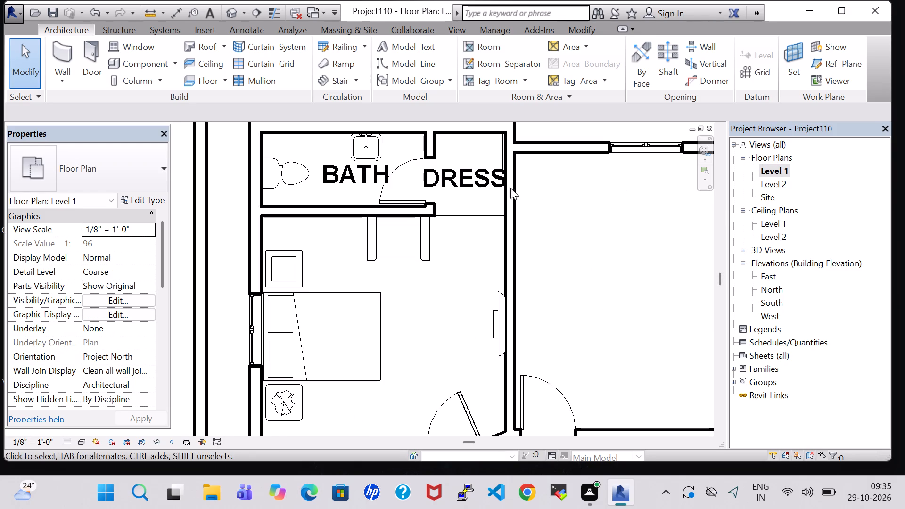
pyautogui.click(228, 10)
pyautogui.scroll(-4, 527, 300)
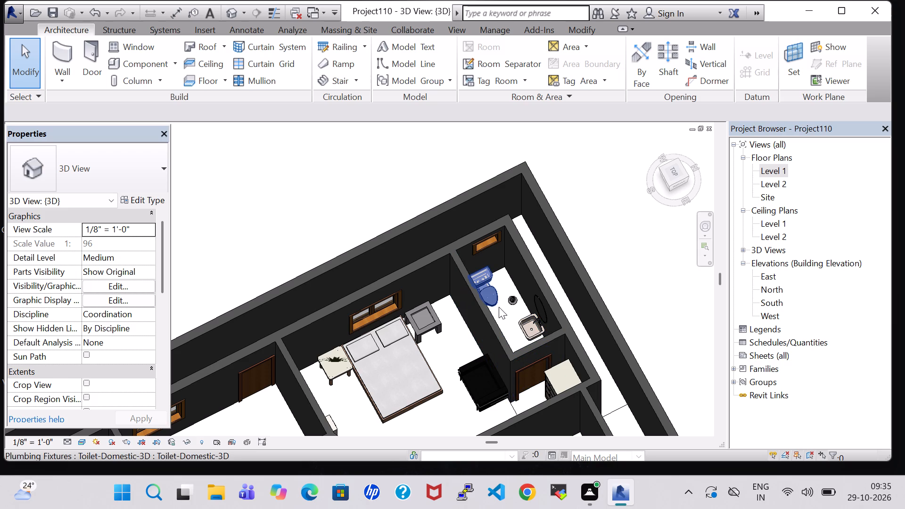
pyautogui.moveTo(479, 374); pyautogui.dragTo(496, 301, button='middle')
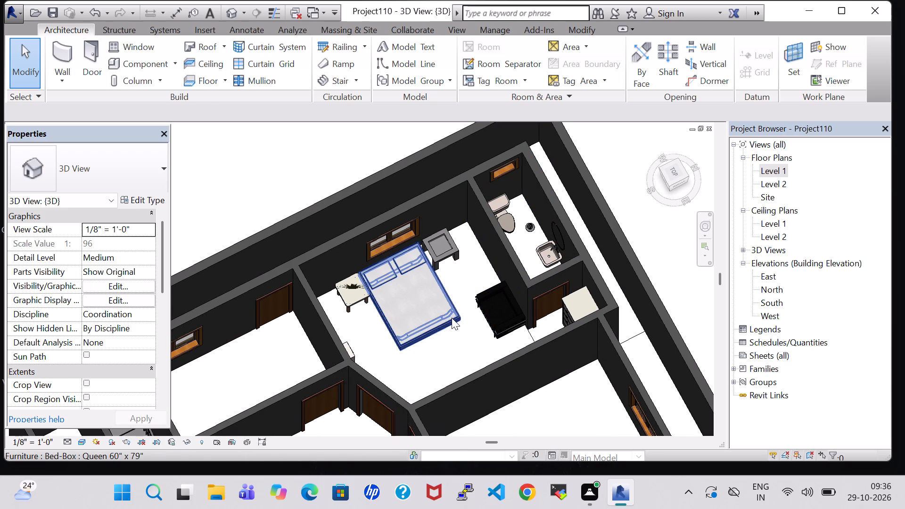
pyautogui.keyDown('shift'); pyautogui.moveTo(452, 318); pyautogui.dragTo(471, 401, button='middle'); pyautogui.keyUp('shift')
pyautogui.keyDown('shift'); pyautogui.moveTo(407, 336); pyautogui.dragTo(487, 331, button='middle'); pyautogui.keyUp('shift')
pyautogui.moveTo(216, 301); pyautogui.dragTo(379, 306, button='middle')
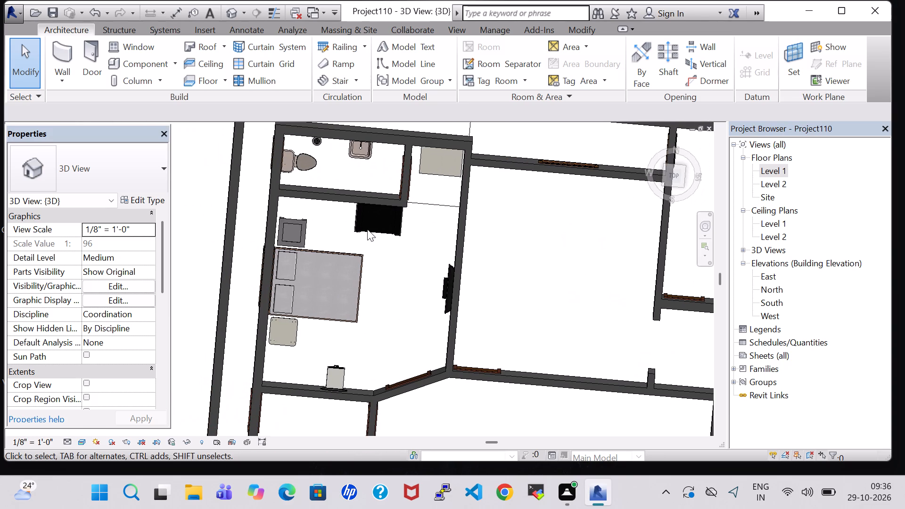
# Set the cushion material of the bedroom's Chair-Corbu type to Oak Flooring.
pyautogui.click(367, 229)
pyautogui.scroll(7, 400, 271)
pyautogui.click(395, 163)
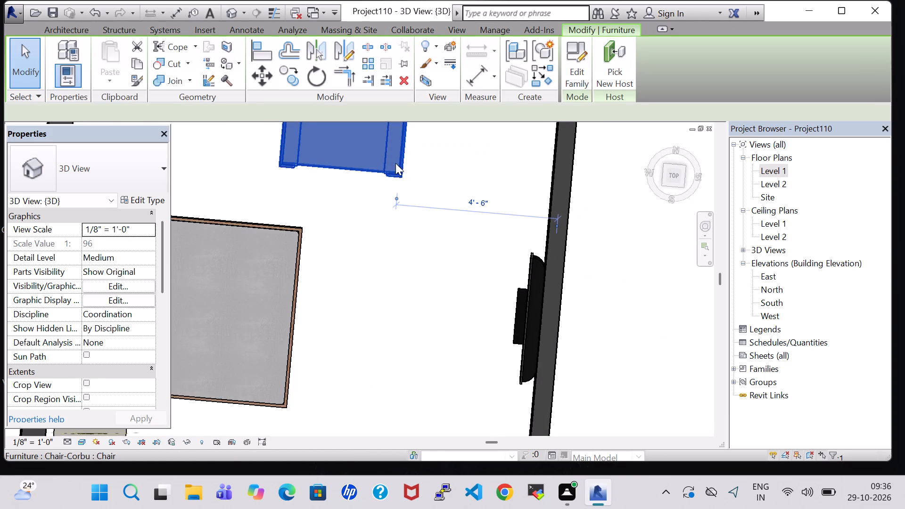
pyautogui.click(128, 202)
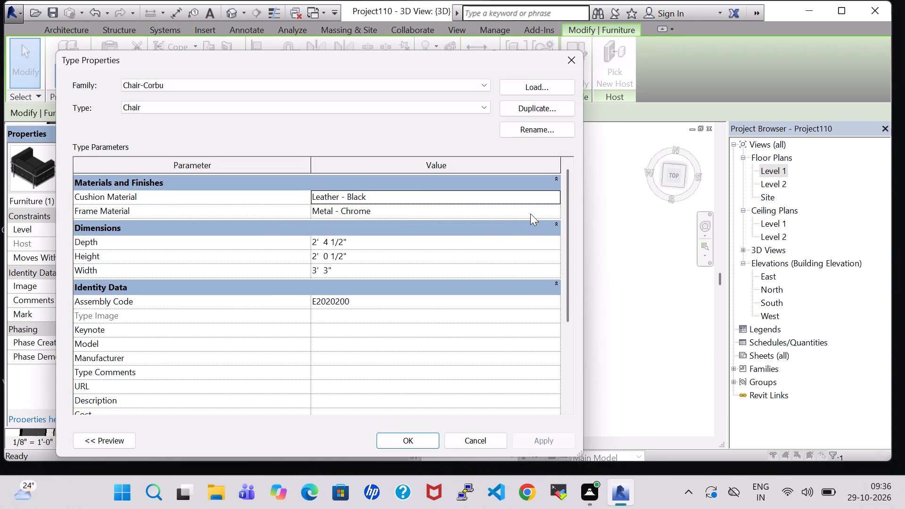
pyautogui.click(553, 193)
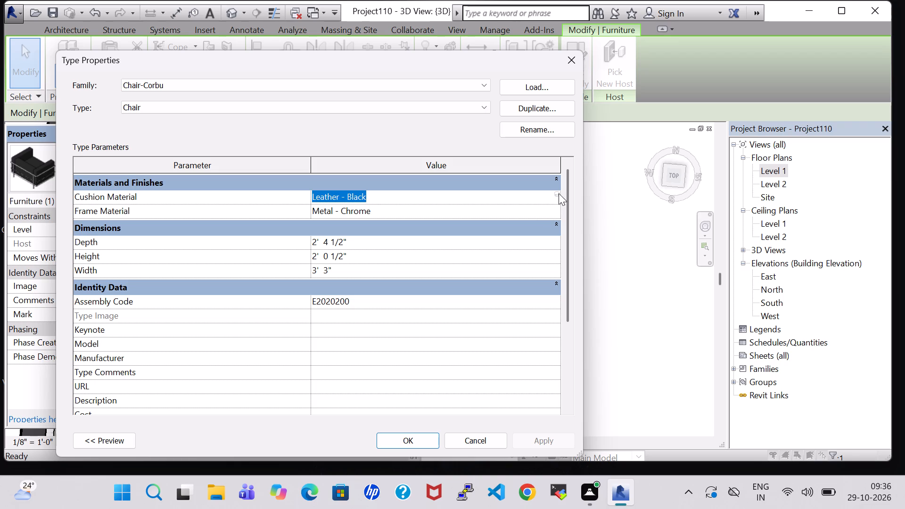
pyautogui.click(559, 193)
pyautogui.scroll(-5, 352, 232)
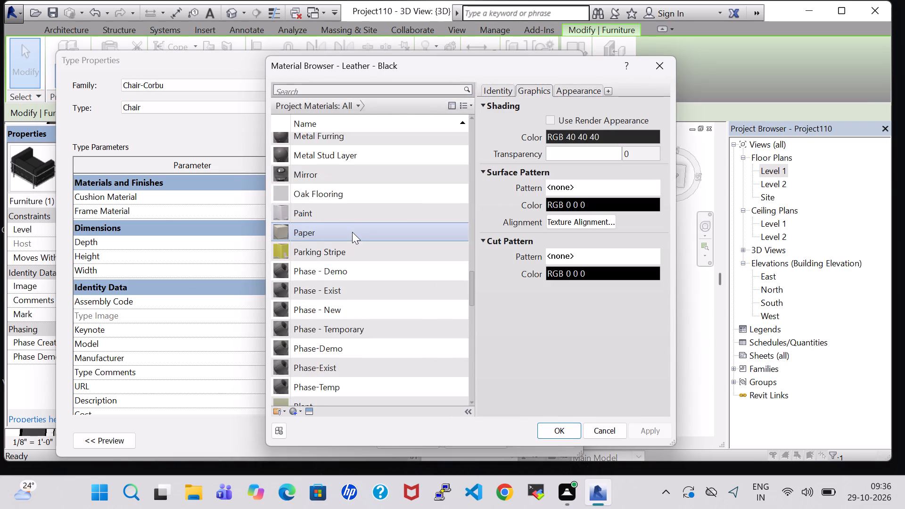
pyautogui.scroll(-8, 352, 232)
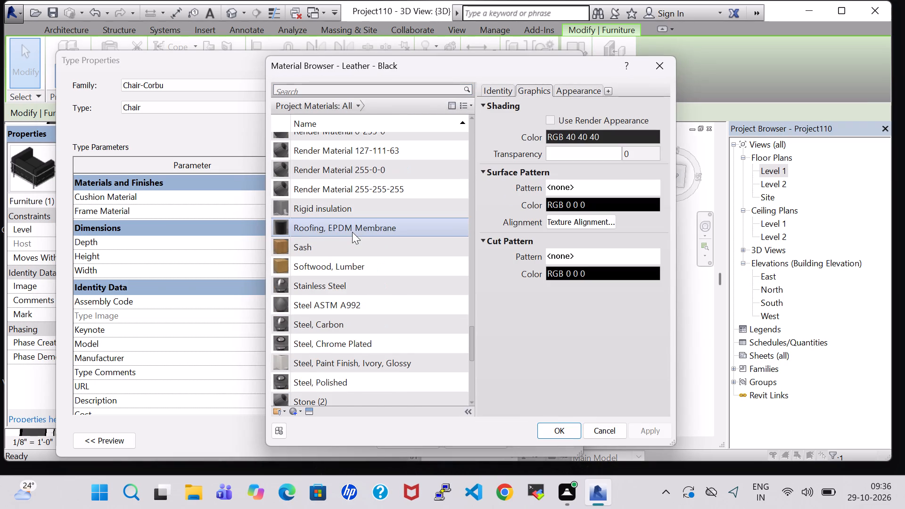
pyautogui.scroll(-1, 352, 232)
pyautogui.scroll(5, 352, 232)
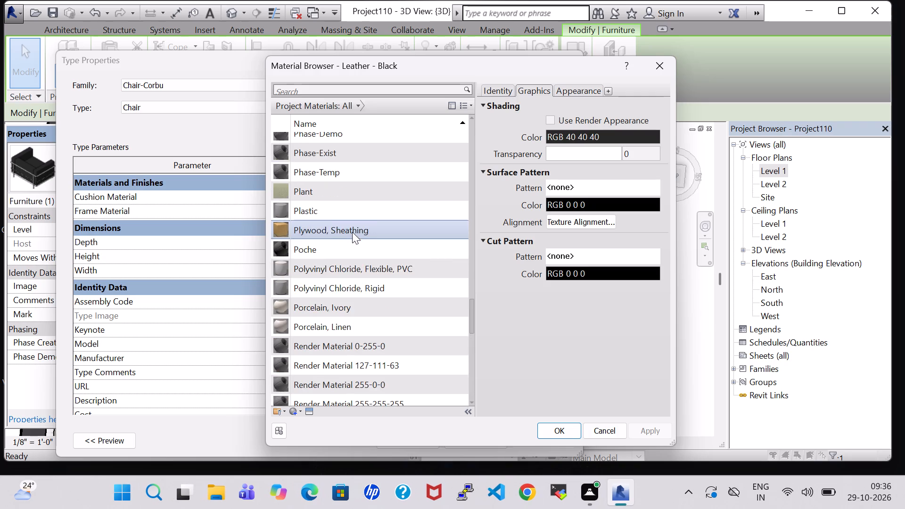
pyautogui.scroll(4, 352, 232)
pyautogui.click(345, 201)
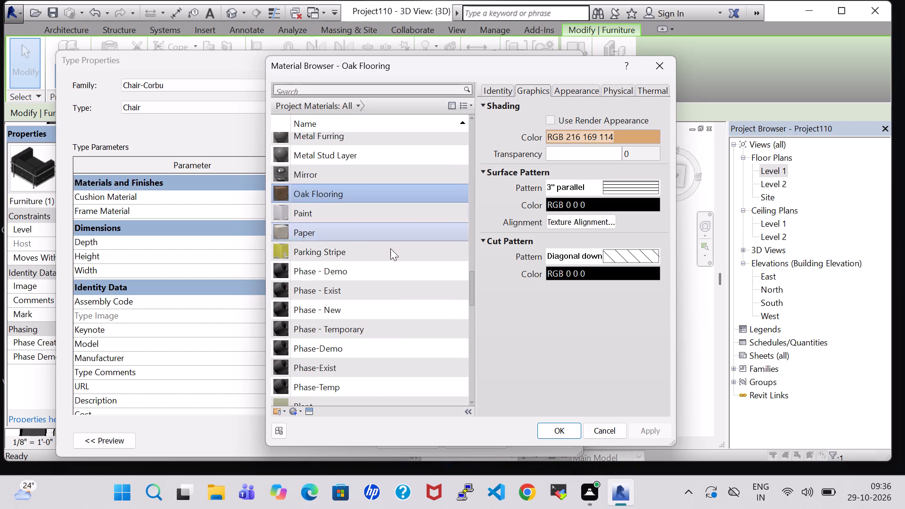
pyautogui.click(569, 427)
pyautogui.click(409, 435)
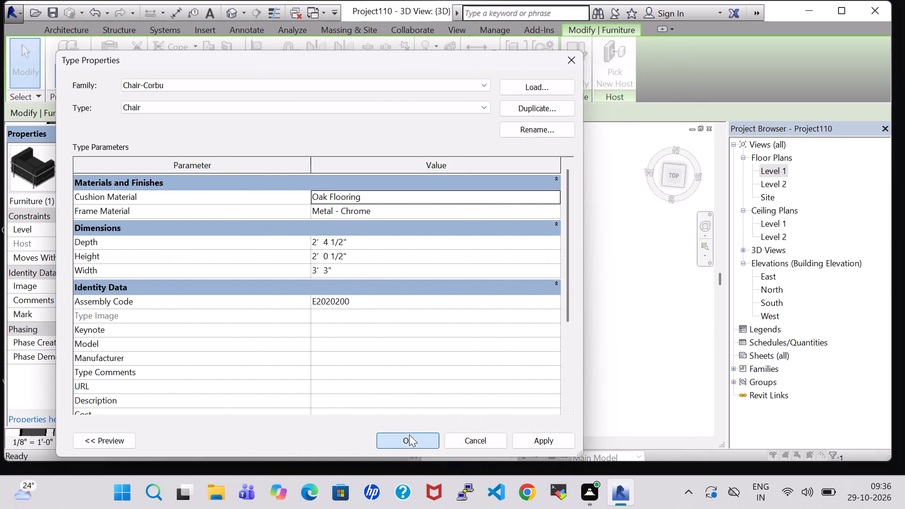
pyautogui.click(384, 322)
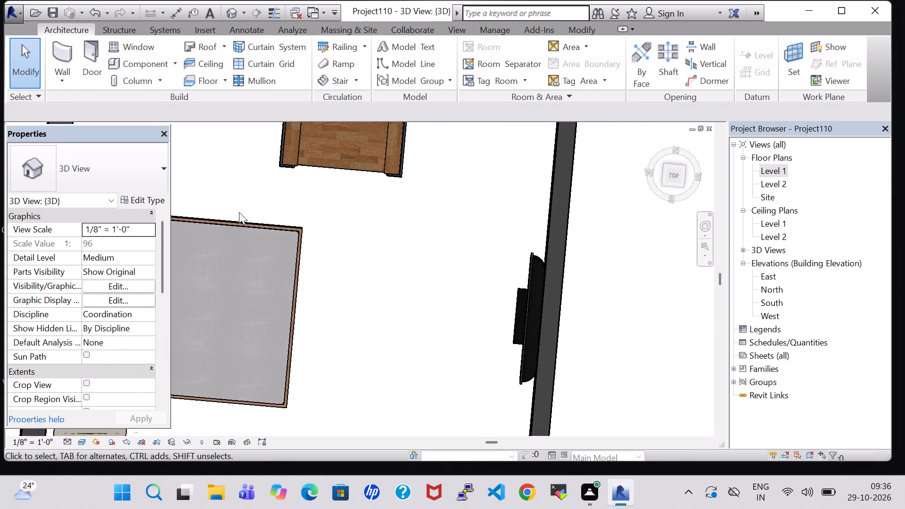
# Set the mattress material of the bedroom's Bed-Box Queen 60" x 79" type to Sash.
pyautogui.click(243, 223)
pyautogui.click(151, 199)
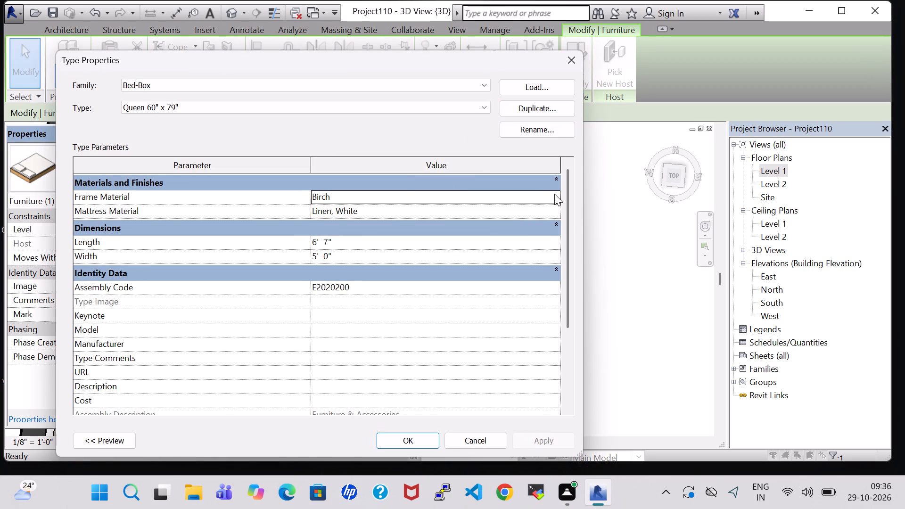
pyautogui.click(558, 210)
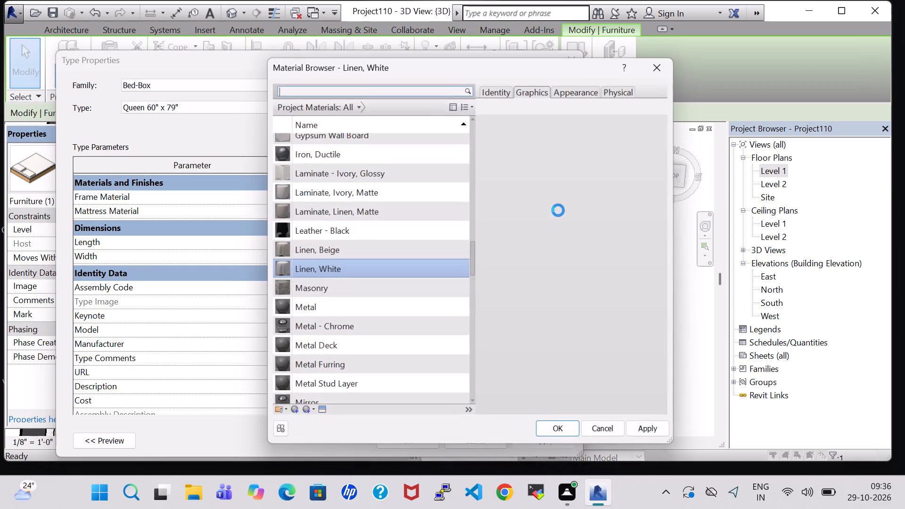
pyautogui.scroll(-8, 352, 262)
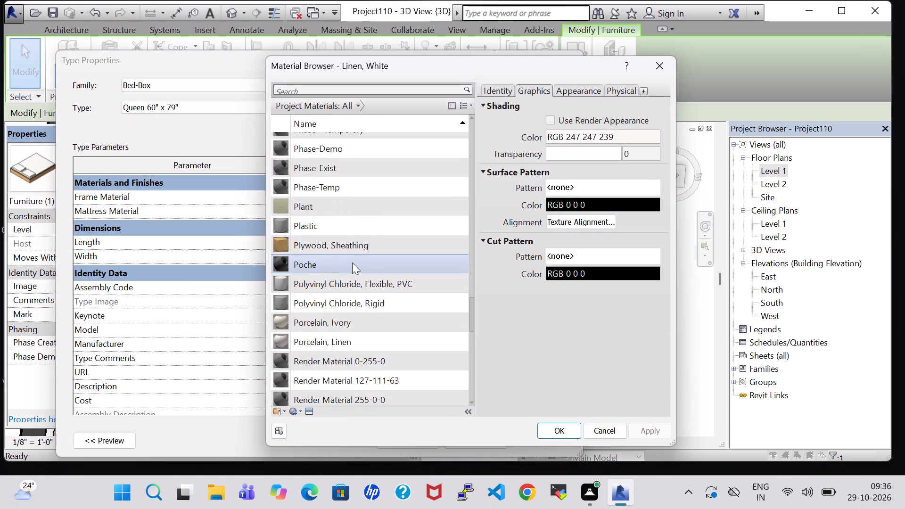
pyautogui.scroll(-3, 352, 263)
pyautogui.click(320, 320)
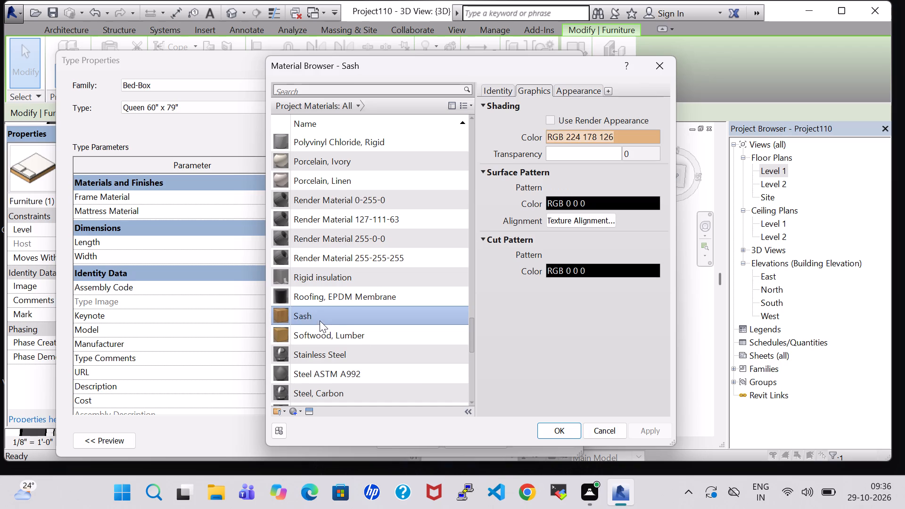
pyautogui.click(567, 431)
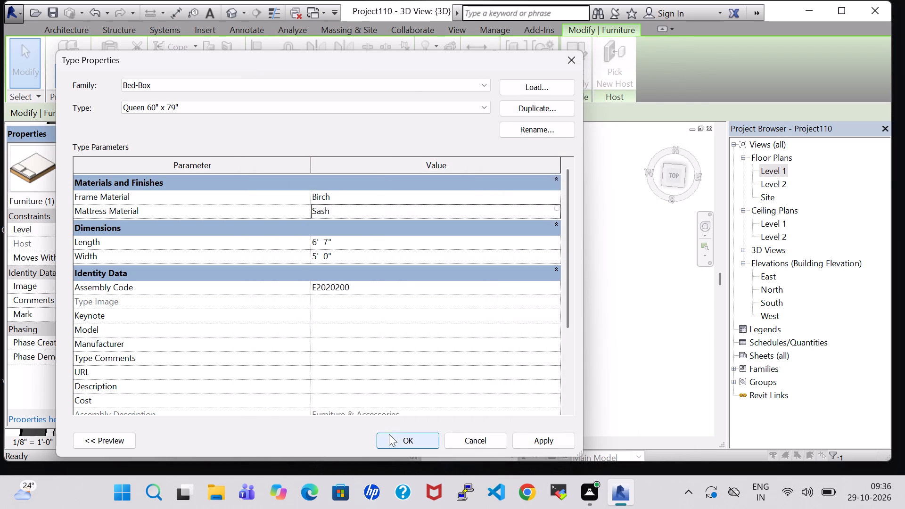
pyautogui.click(389, 434)
pyautogui.click(356, 332)
# Examine the bed's new finish, the armchair and the surrounding bedroom and bath layout in the 3D view.
pyautogui.scroll(-3, 356, 332)
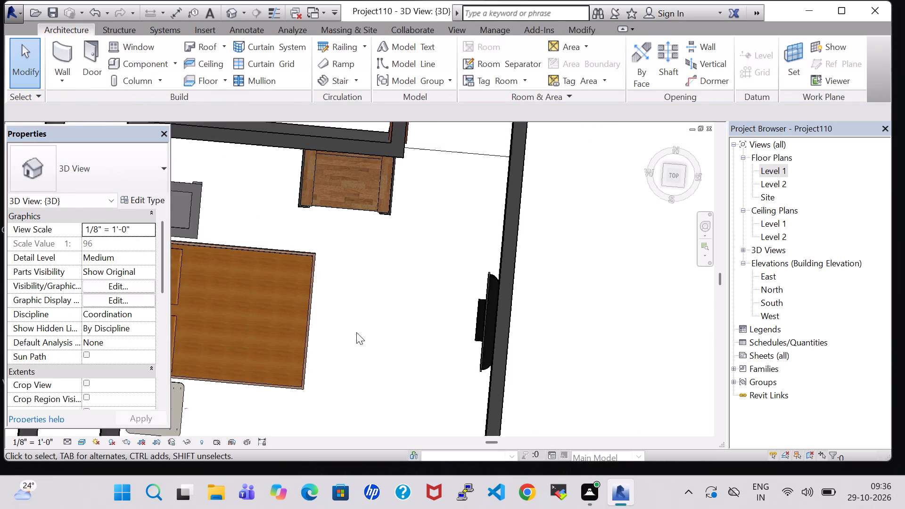
pyautogui.scroll(-1, 356, 332)
pyautogui.keyDown('shift'); pyautogui.moveTo(356, 332); pyautogui.dragTo(363, 303, button='middle'); pyautogui.keyUp('shift')
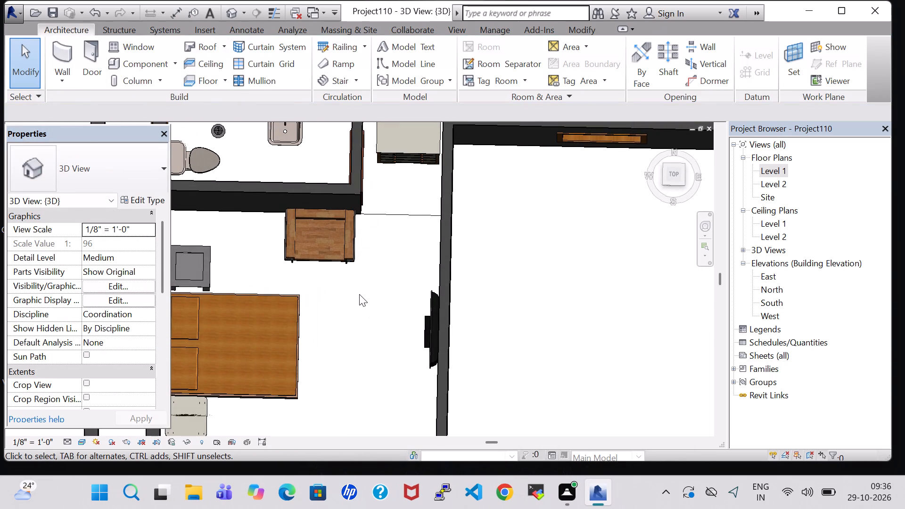
pyautogui.moveTo(355, 294); pyautogui.dragTo(355, 220, button='middle')
pyautogui.keyDown('shift'); pyautogui.scroll(1, 355, 294); pyautogui.keyUp('shift')
pyautogui.moveTo(351, 375); pyautogui.dragTo(380, 263, button='middle')
pyautogui.keyDown('shift'); pyautogui.moveTo(358, 247); pyautogui.dragTo(371, 368, button='middle'); pyautogui.keyUp('shift')
# In the Level 1 floor plan, load the Table-Rectangular family from the Tables folder of the US Imperial furniture library.
pyautogui.doubleClick(786, 170)
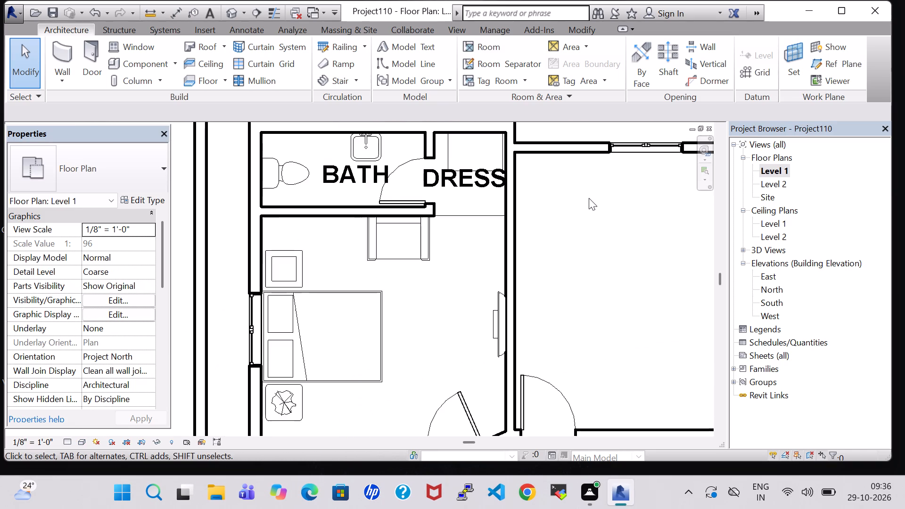
pyautogui.scroll(-4, 589, 198)
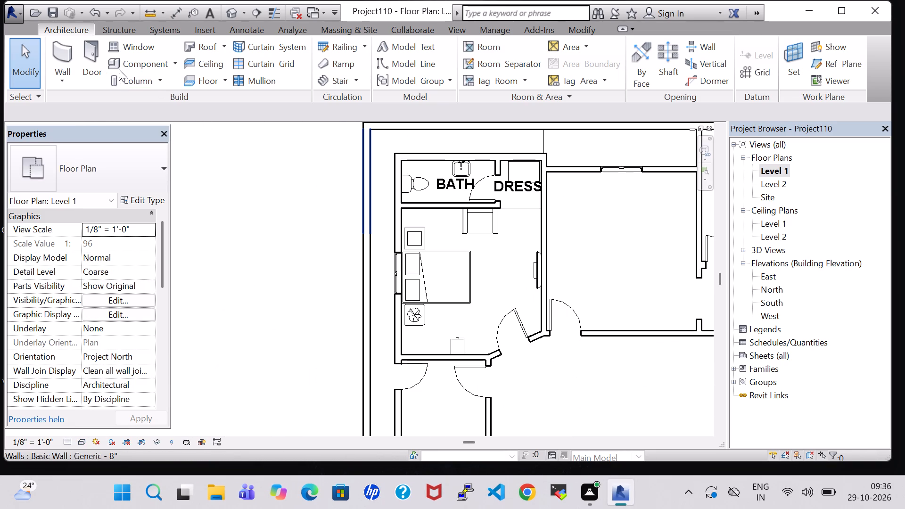
pyautogui.click(119, 69)
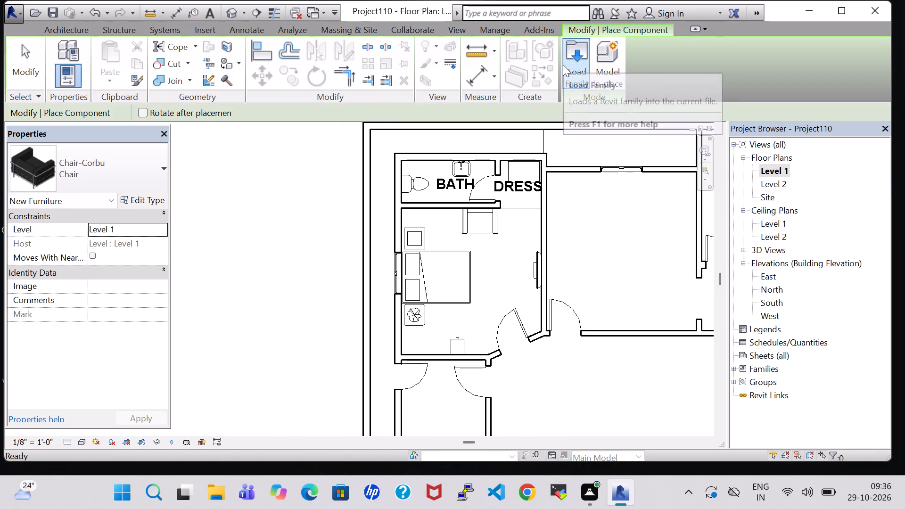
pyautogui.click(563, 65)
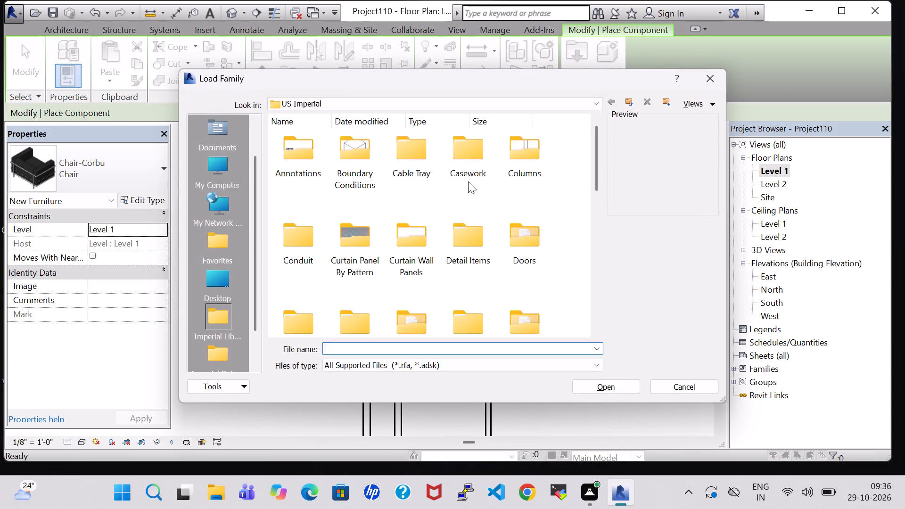
pyautogui.scroll(-2, 440, 226)
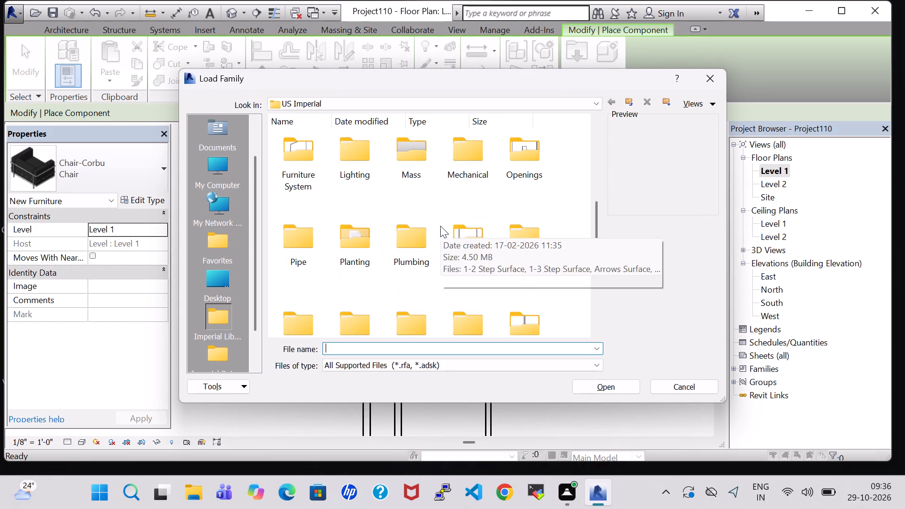
pyautogui.scroll(2, 474, 213)
pyautogui.doubleClick(536, 315)
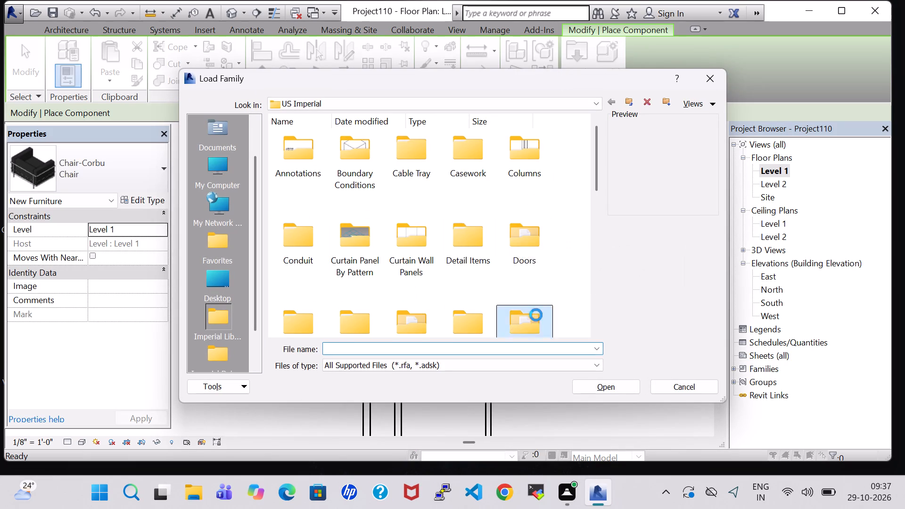
pyautogui.doubleClick(460, 167)
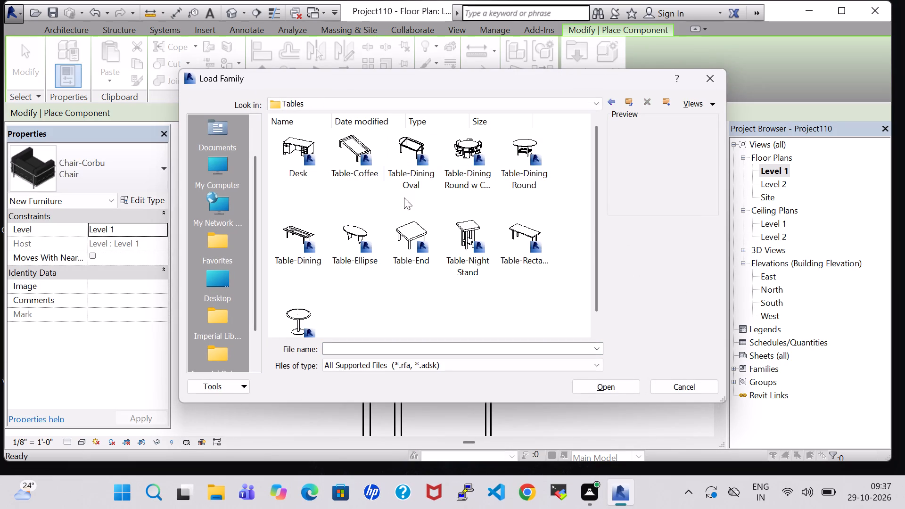
pyautogui.click(528, 245)
pyautogui.click(626, 381)
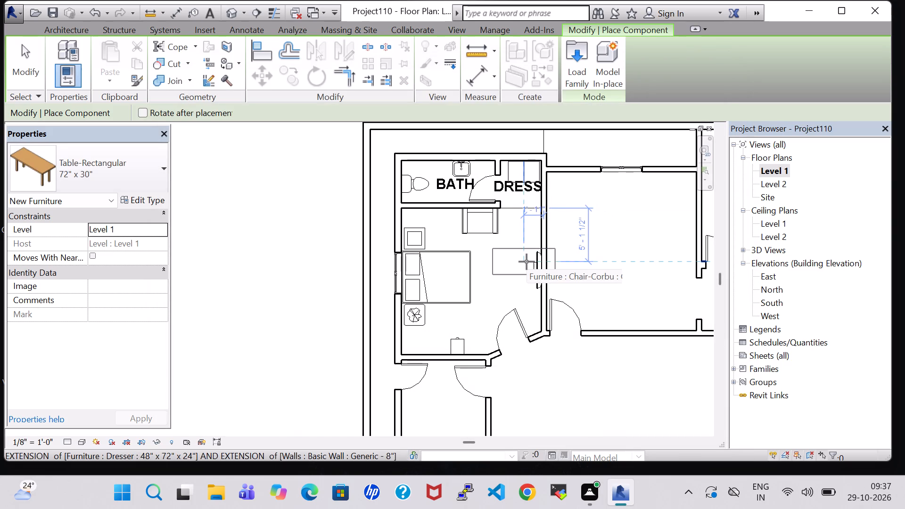
# Place the 72" x 30" rectangular table lengthwise against the bedroom's east wall under the TV, centred about 5' 9 1/2" from the north wall.
pyautogui.press('space')
pyautogui.press('space')
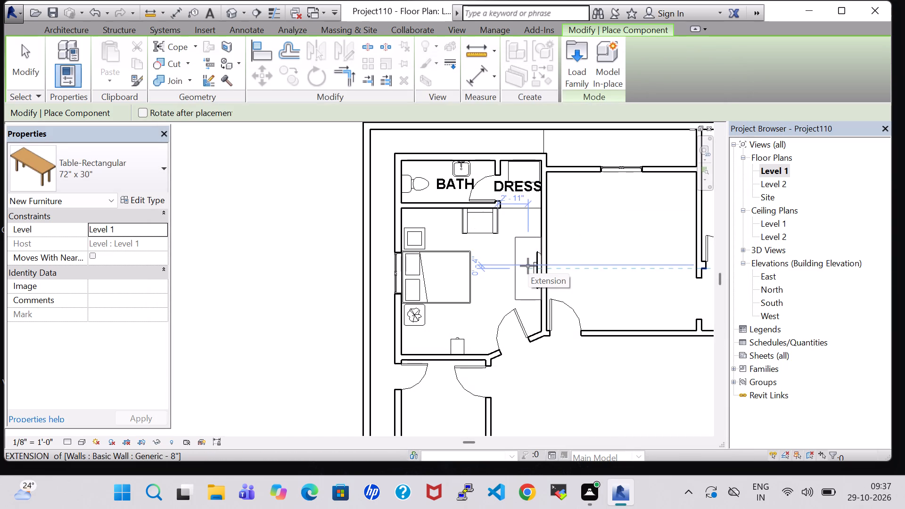
pyautogui.click(528, 272)
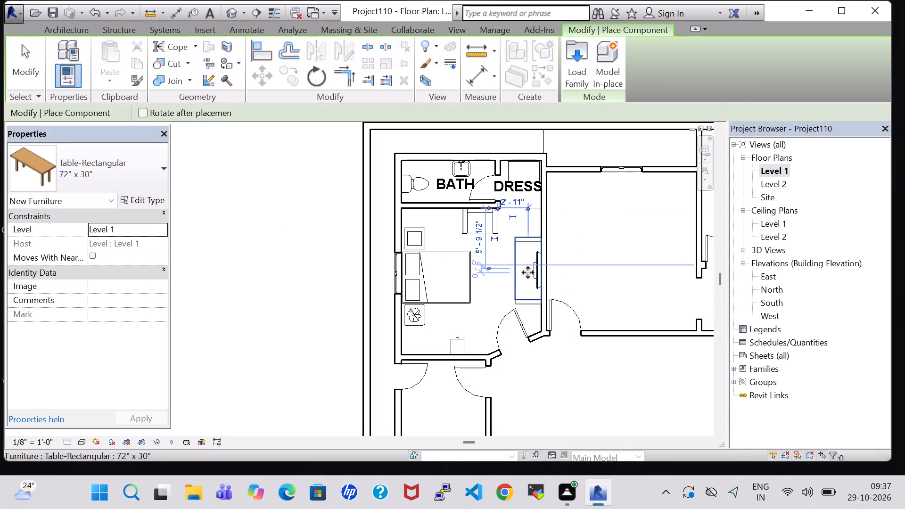
pyautogui.press('Escape')
pyautogui.press('Escape')
# Set the rectangular table type's height to 2' 2" and its length to 4'.
pyautogui.click(513, 261)
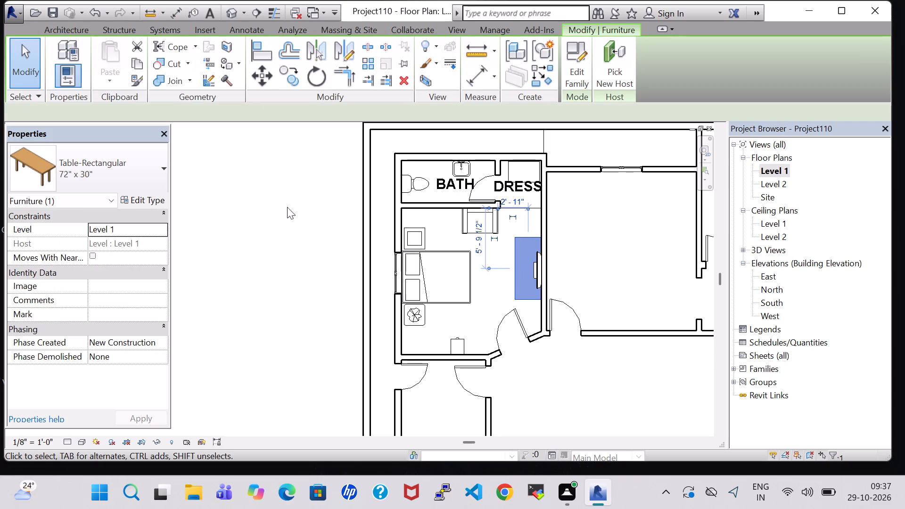
pyautogui.click(128, 204)
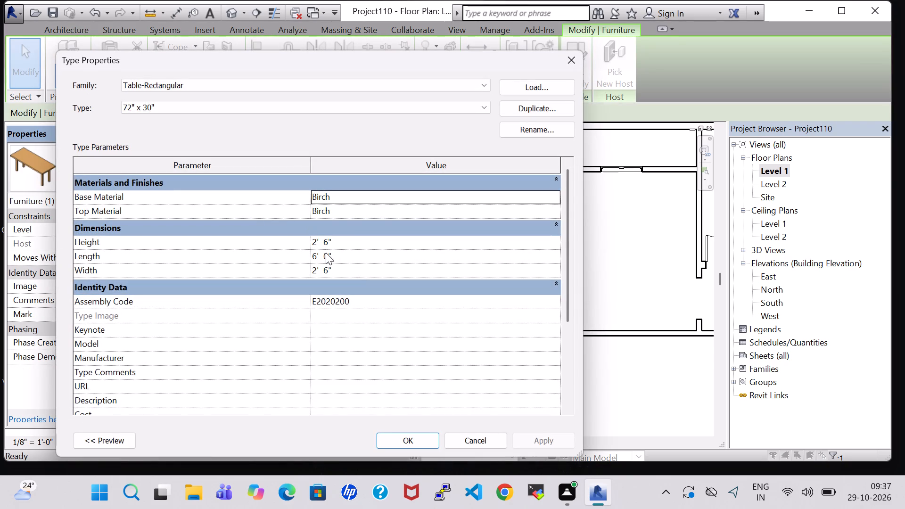
pyautogui.doubleClick(328, 245)
pyautogui.press('BackSpace')
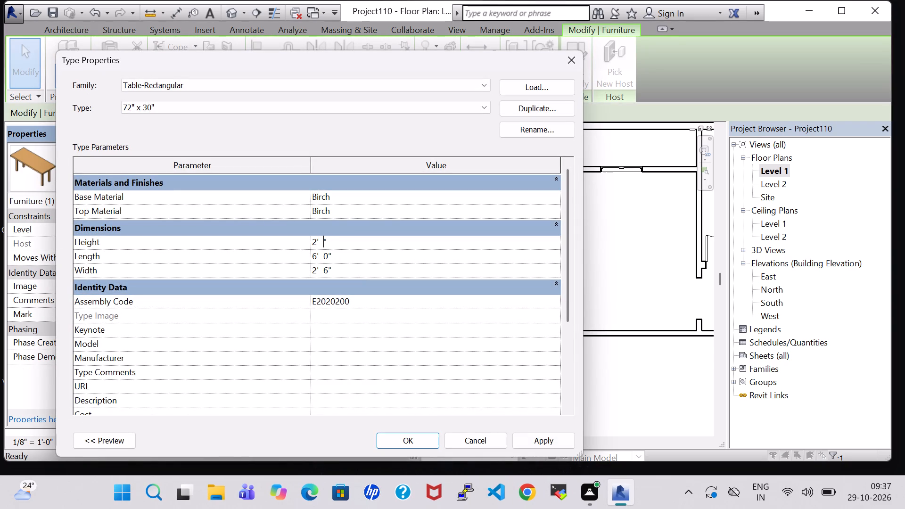
pyautogui.press('2')
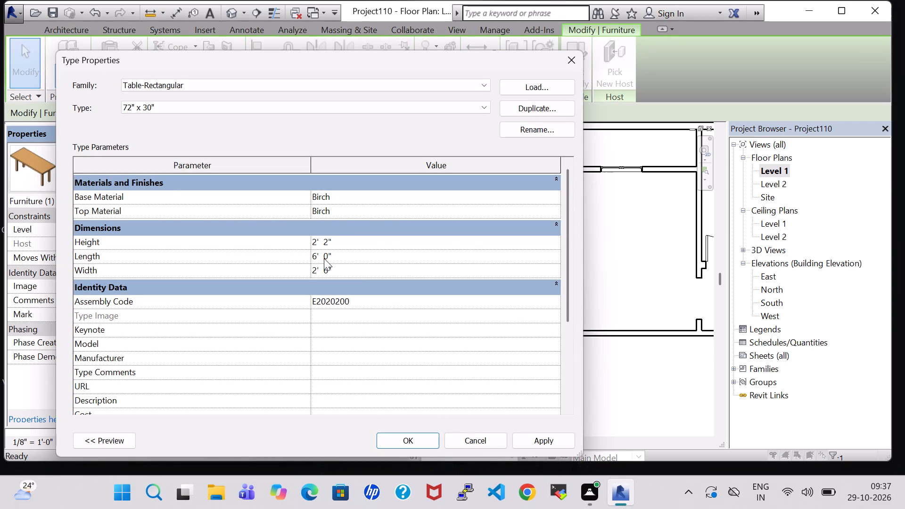
pyautogui.click(314, 257)
pyautogui.click(314, 257)
pyautogui.press('BackSpace')
pyautogui.press('4')
pyautogui.click(405, 442)
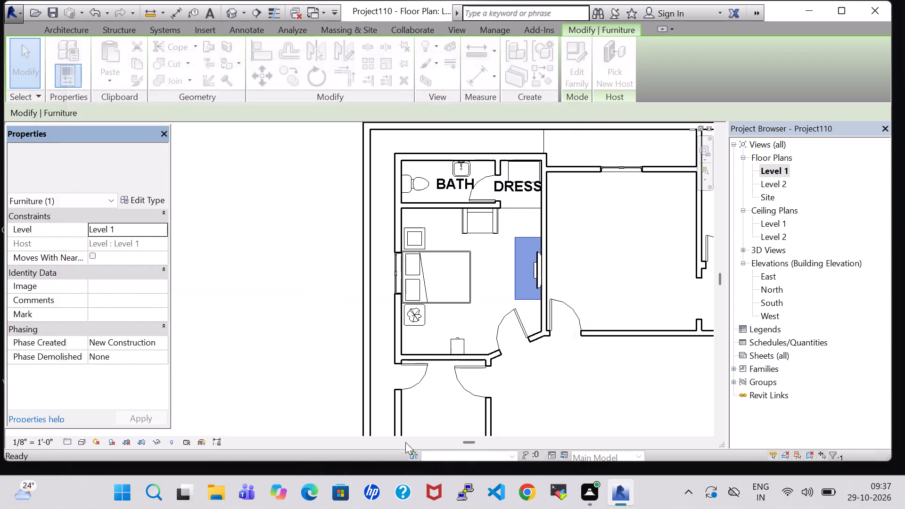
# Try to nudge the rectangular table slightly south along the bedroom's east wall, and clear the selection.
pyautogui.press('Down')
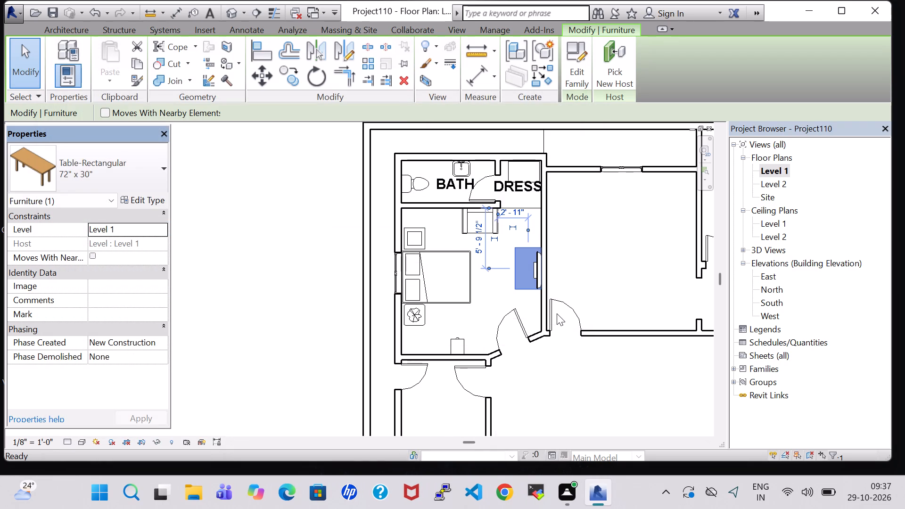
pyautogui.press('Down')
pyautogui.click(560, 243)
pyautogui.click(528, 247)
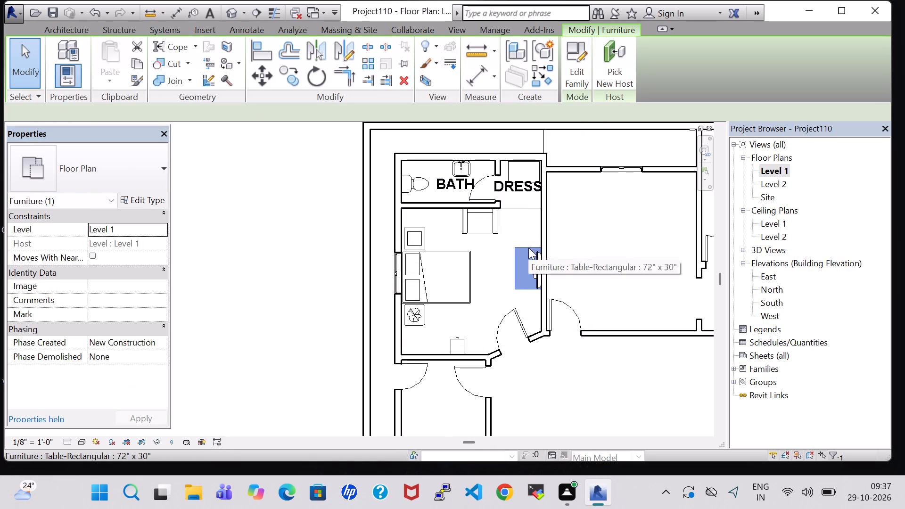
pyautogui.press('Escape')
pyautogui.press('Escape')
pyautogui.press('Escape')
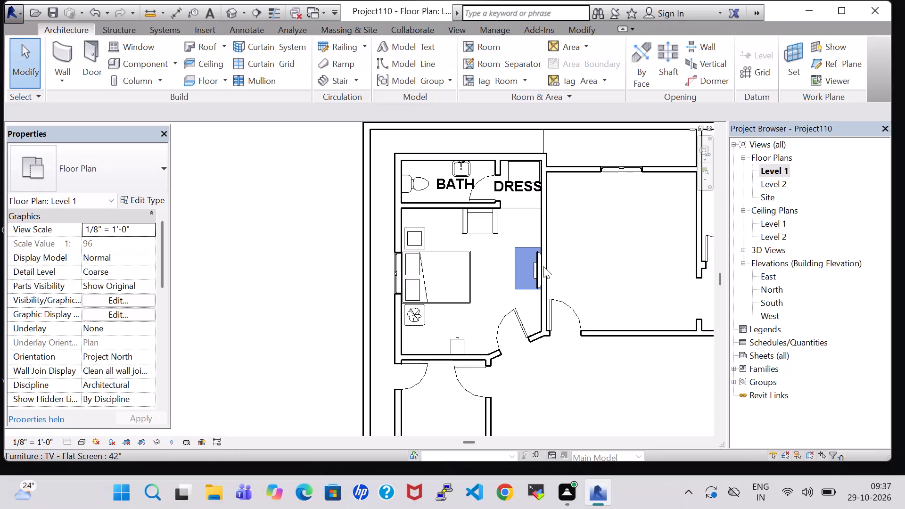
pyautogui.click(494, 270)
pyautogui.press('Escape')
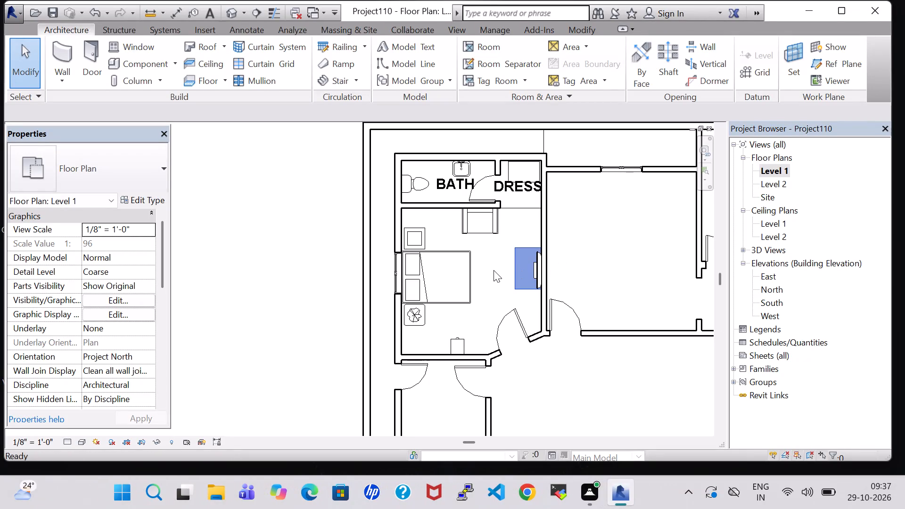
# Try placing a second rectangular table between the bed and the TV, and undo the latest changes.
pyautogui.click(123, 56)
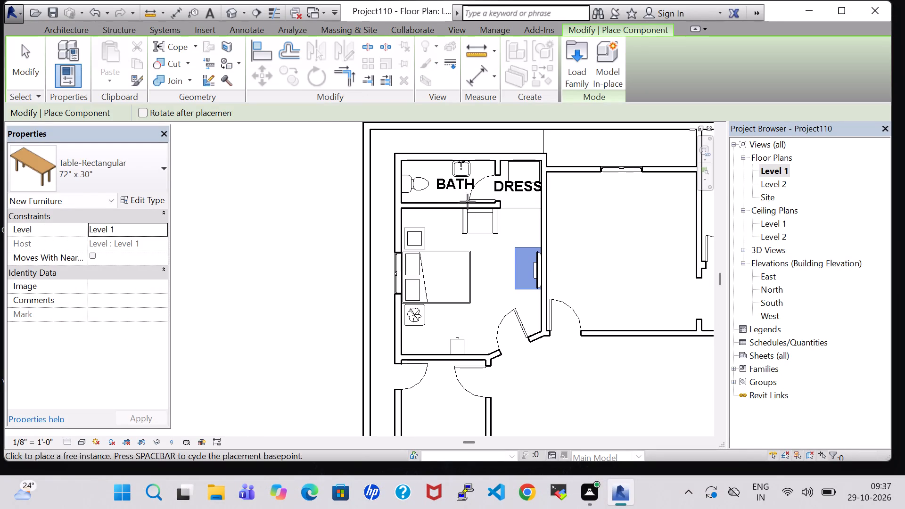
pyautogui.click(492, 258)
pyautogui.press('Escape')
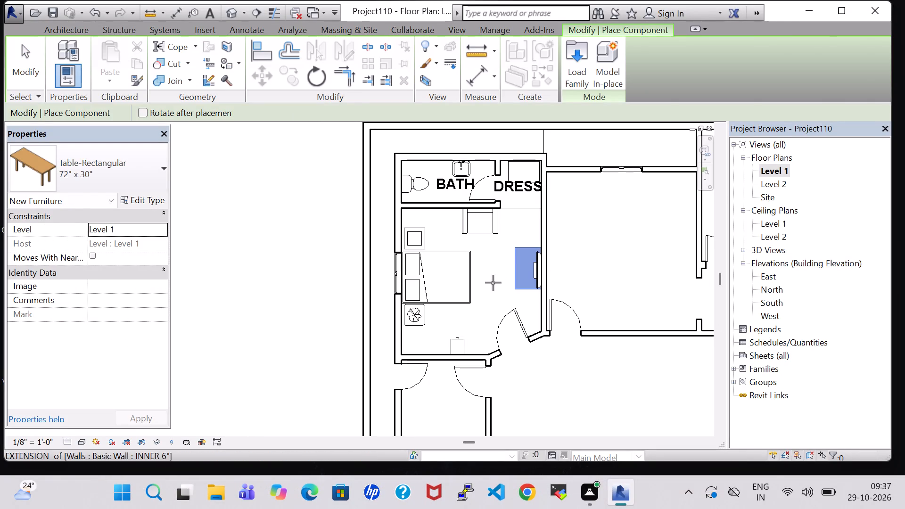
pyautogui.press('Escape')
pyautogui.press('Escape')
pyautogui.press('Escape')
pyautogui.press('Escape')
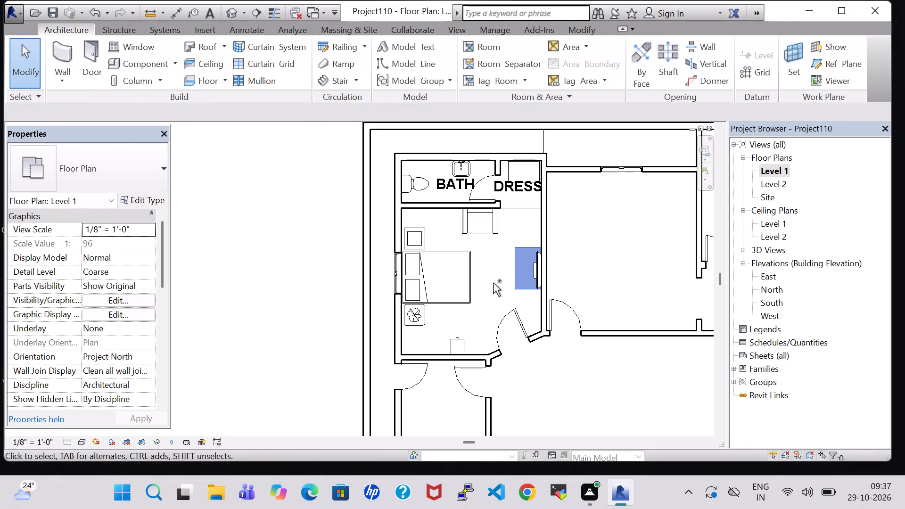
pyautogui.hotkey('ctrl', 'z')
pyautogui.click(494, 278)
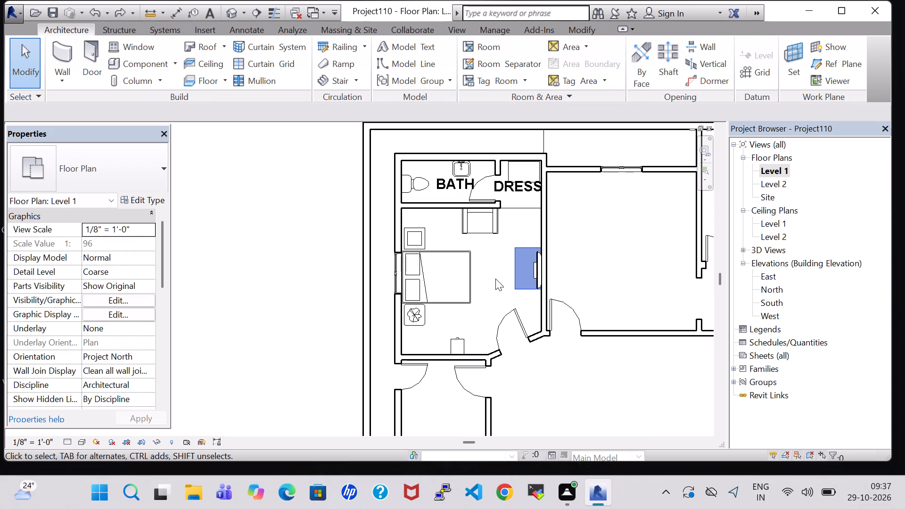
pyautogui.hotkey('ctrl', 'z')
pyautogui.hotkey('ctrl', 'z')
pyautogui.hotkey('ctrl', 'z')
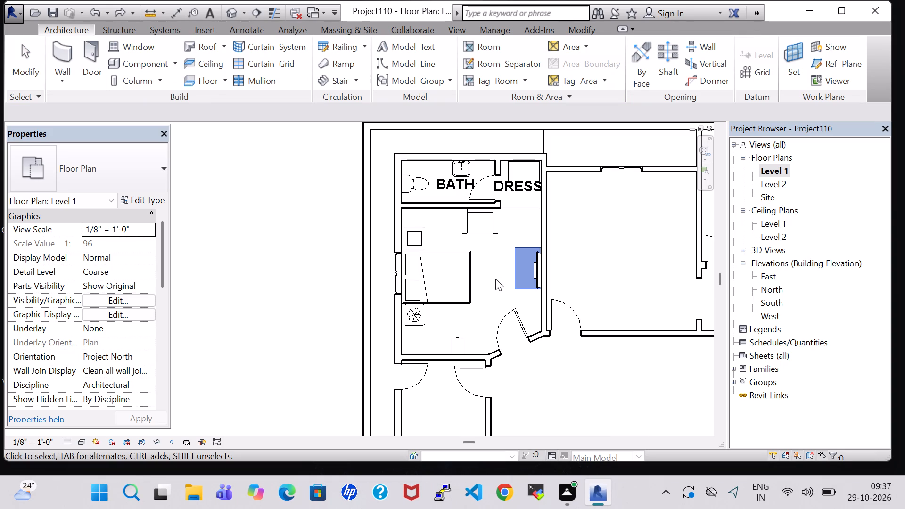
# Nudge the 42" flat-screen TV slightly north along the bedroom's east wall.
pyautogui.click(535, 269)
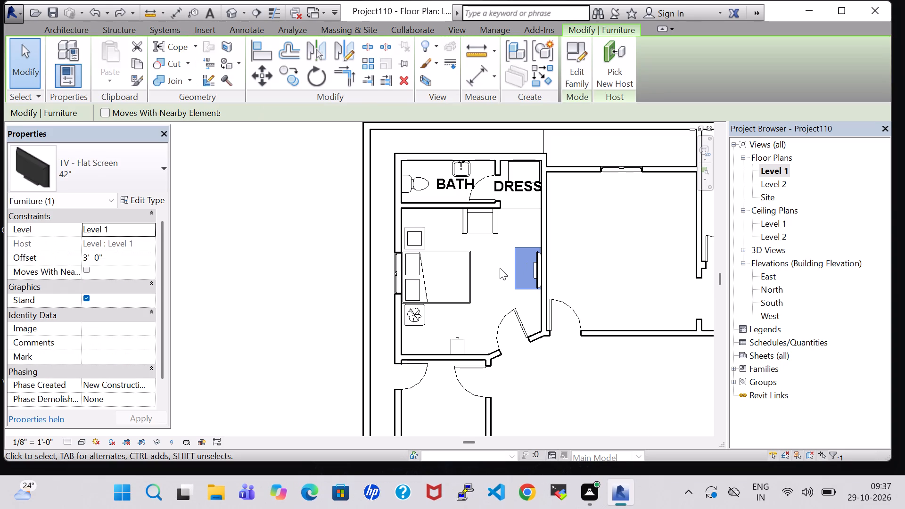
pyautogui.press('Up')
pyautogui.press('Up')
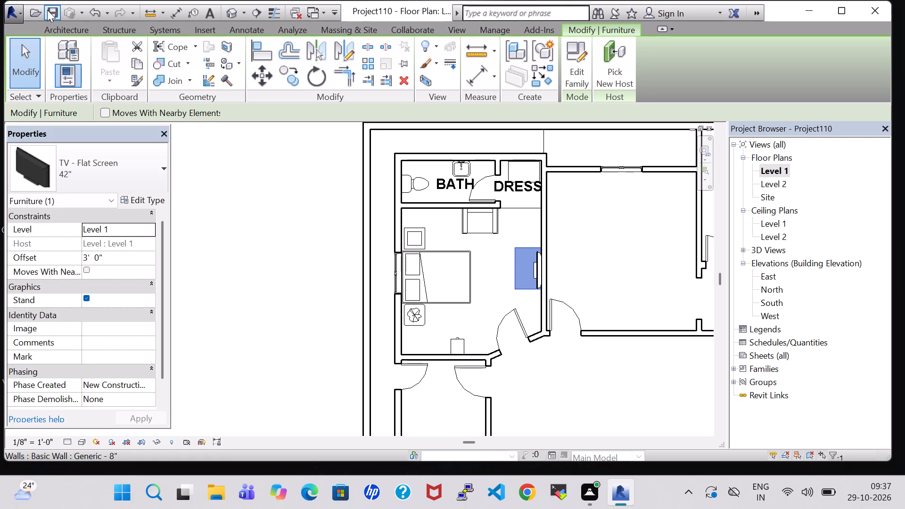
# Save the project.
pyautogui.click(50, 10)
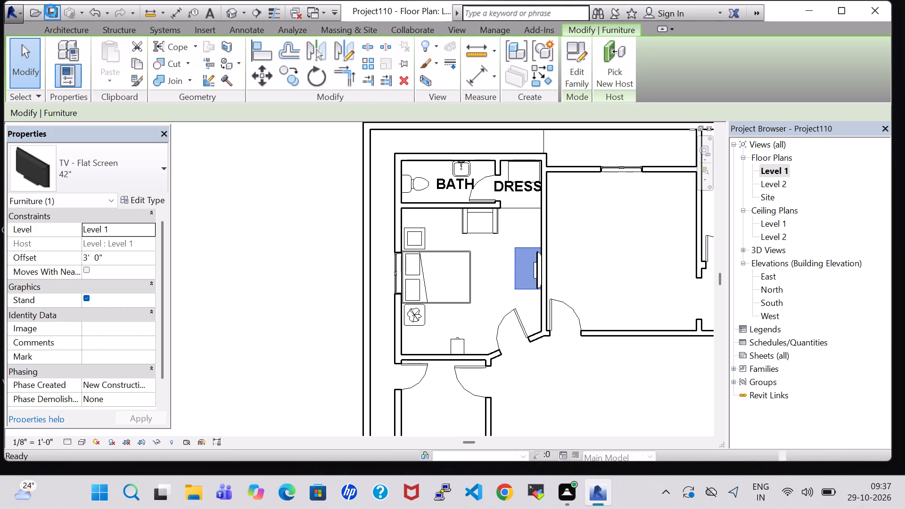
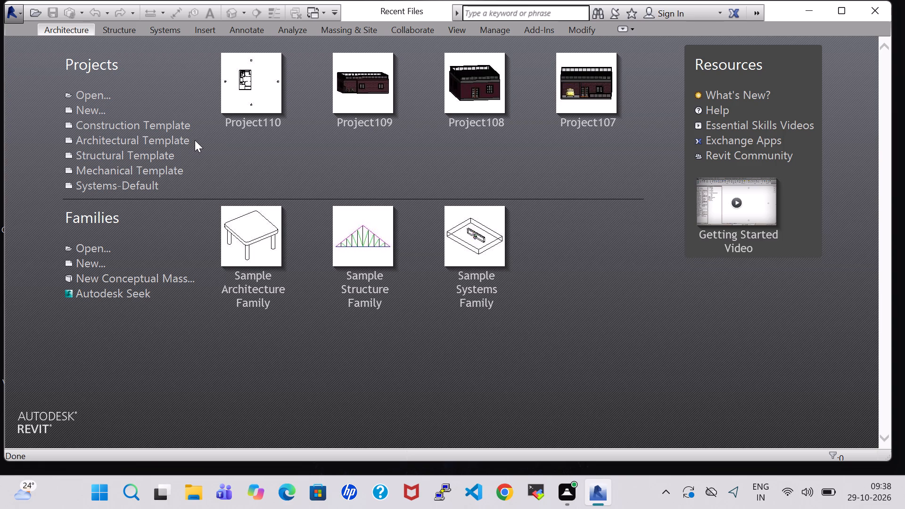
# Open the recent project Project110.
pyautogui.click(243, 126)
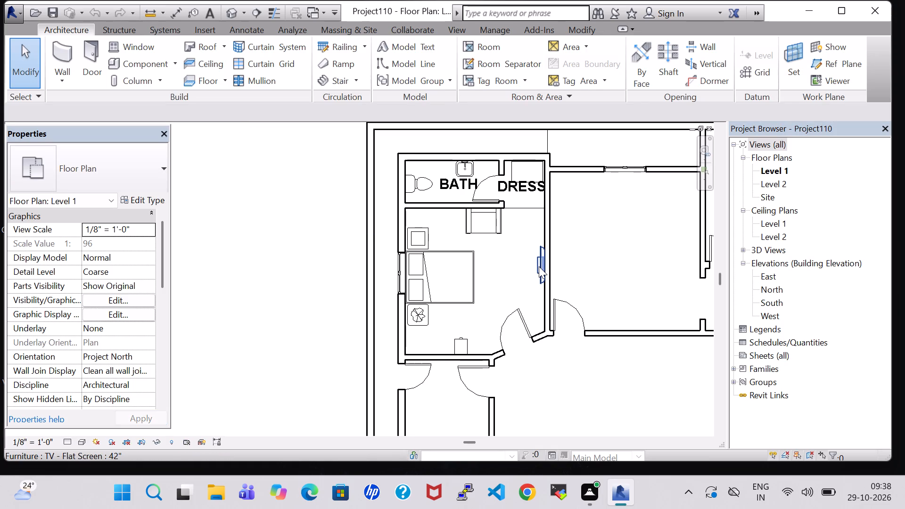
# Nudge the bedroom's 42" flat-screen TV one increment along its wall toward the dressing area.
pyautogui.click(539, 266)
pyautogui.press('Up')
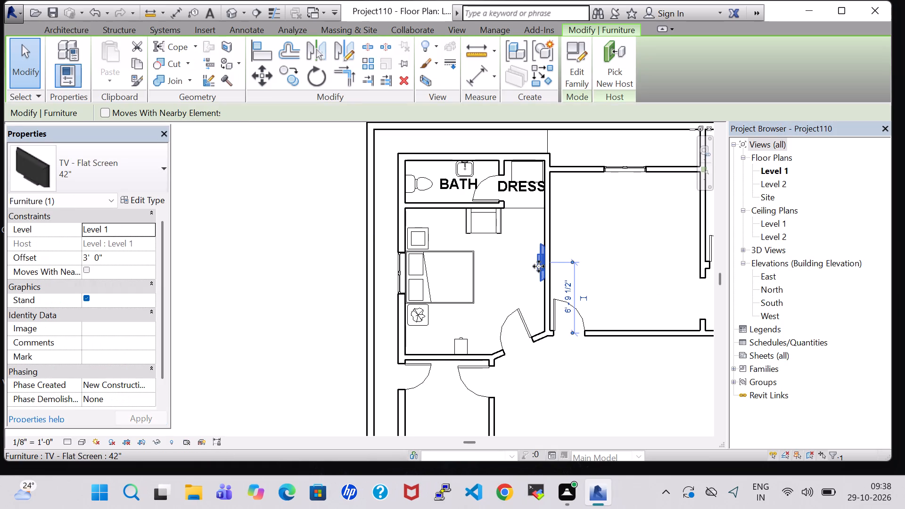
pyautogui.click(596, 240)
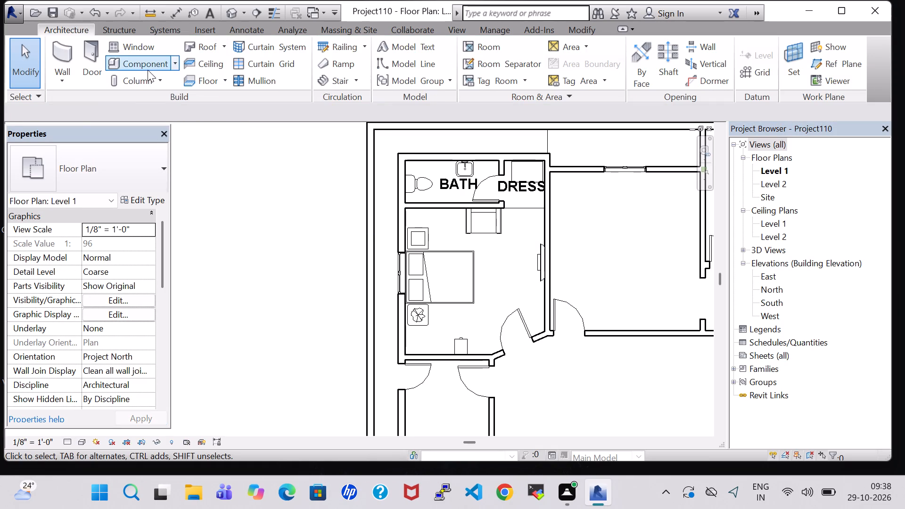
# Place a Table-Rectangular 72" x 30" component under the bedroom TV, rotated so its long side runs along the wall.
pyautogui.click(147, 69)
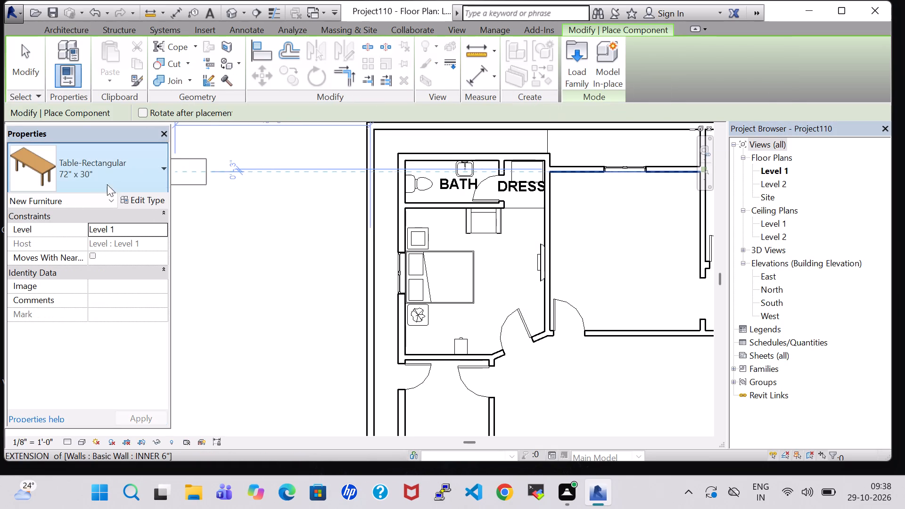
pyautogui.click(95, 185)
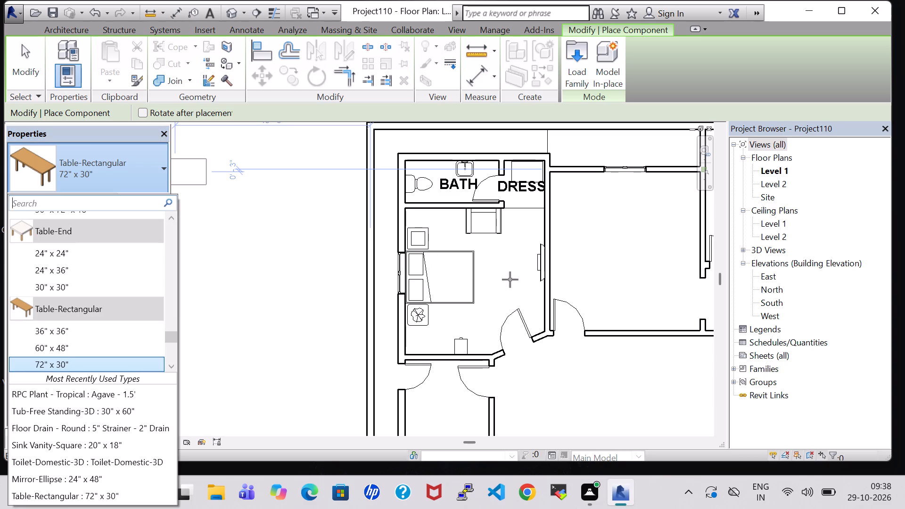
pyautogui.click(64, 365)
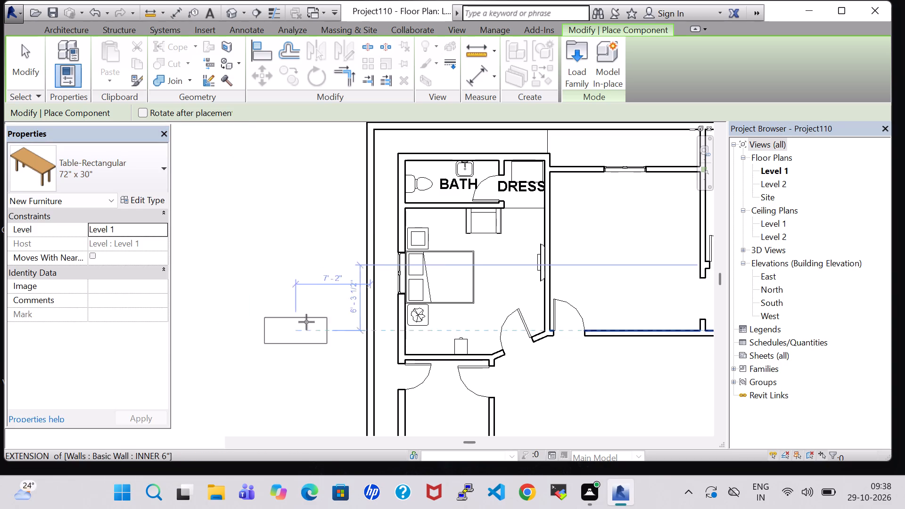
pyautogui.press('space')
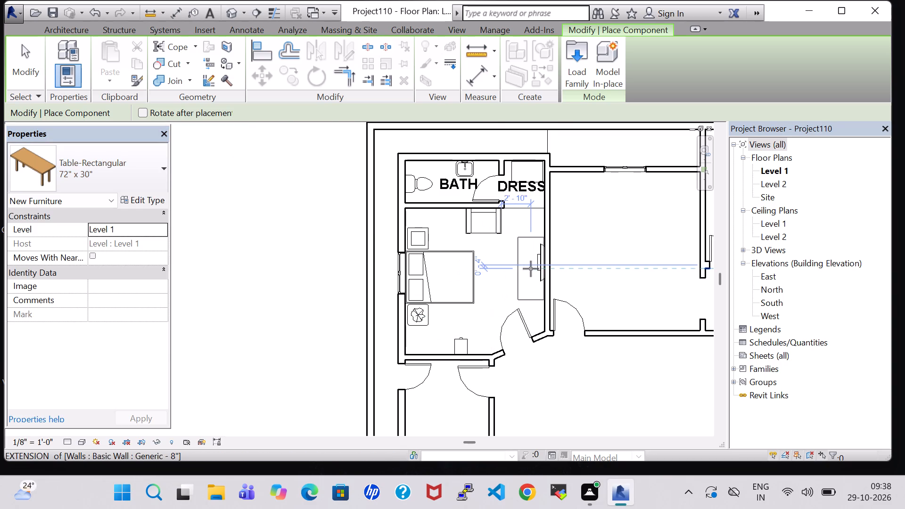
pyautogui.scroll(3, 531, 269)
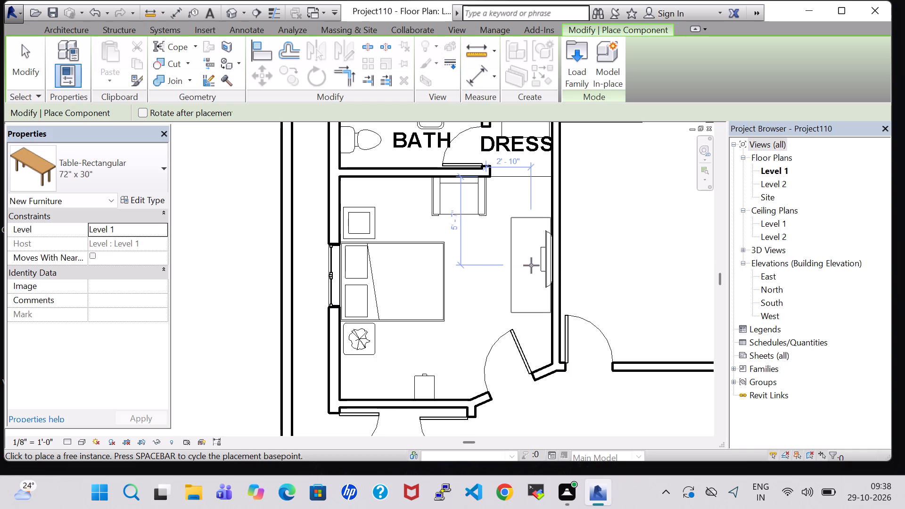
pyautogui.click(531, 265)
pyautogui.press('Escape')
pyautogui.press('Escape')
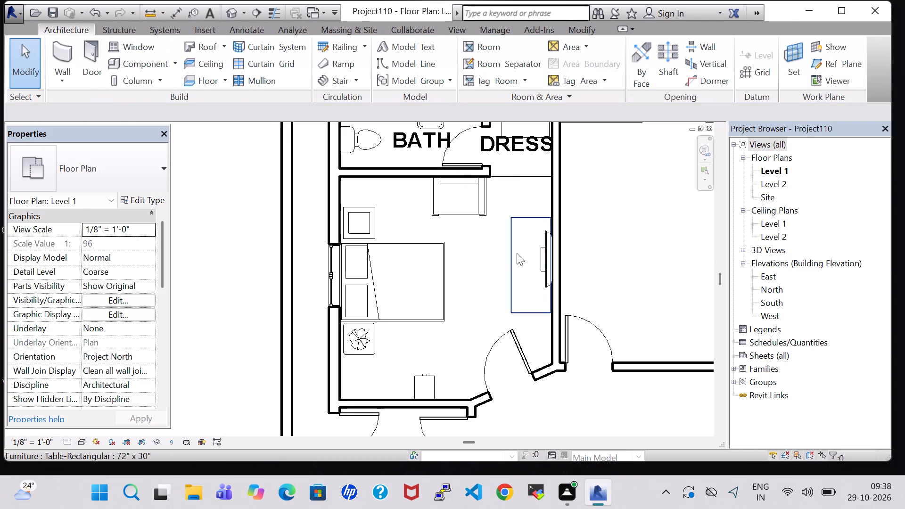
# Edit the rectangular table's type properties, setting the height to 2' 2" and the length to 4' 0".
pyautogui.click(505, 250)
pyautogui.click(145, 205)
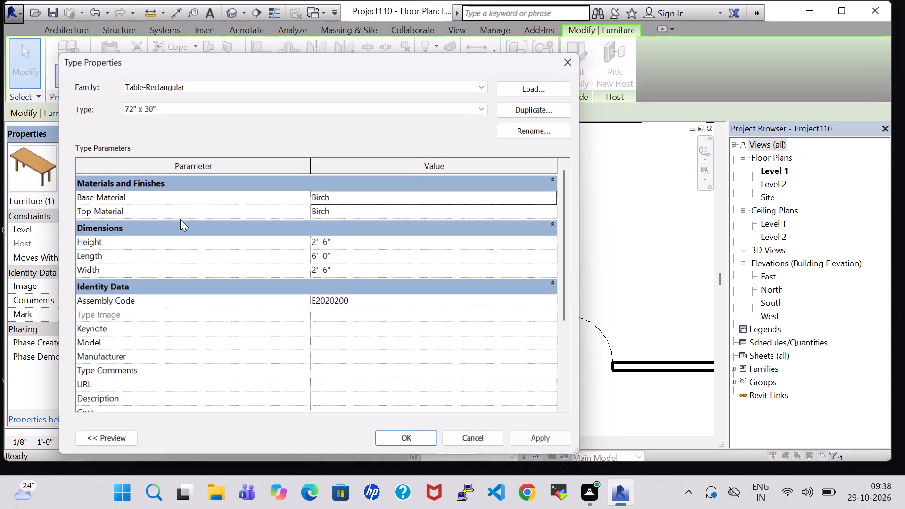
pyautogui.doubleClick(327, 244)
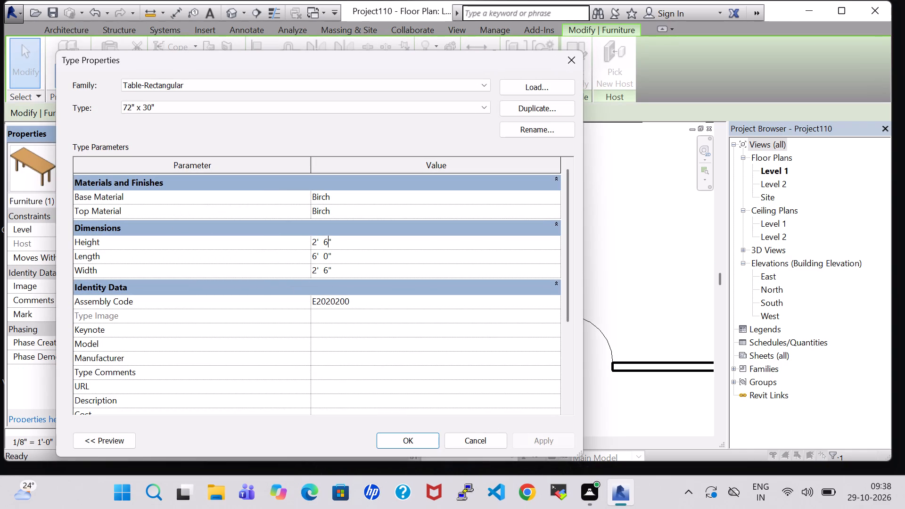
pyautogui.press('BackSpace')
pyautogui.press('2')
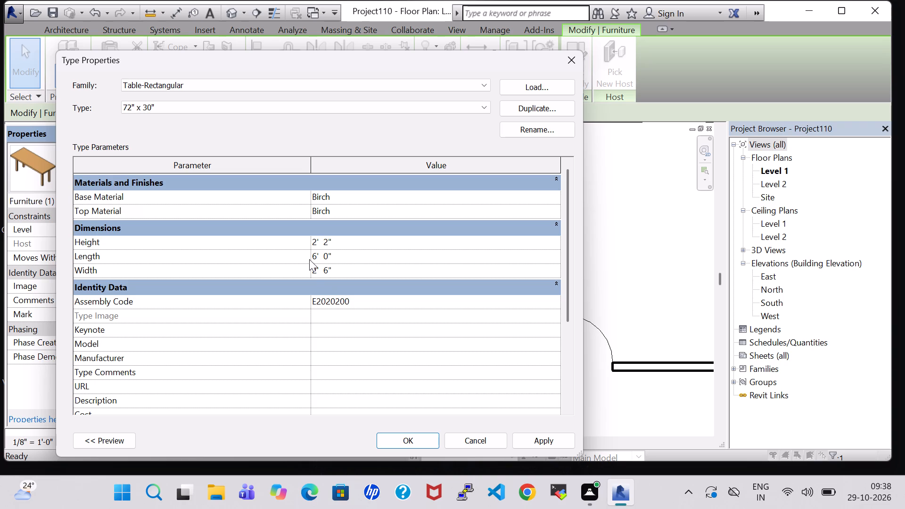
pyautogui.doubleClick(317, 259)
pyautogui.press('BackSpace')
pyautogui.press('4')
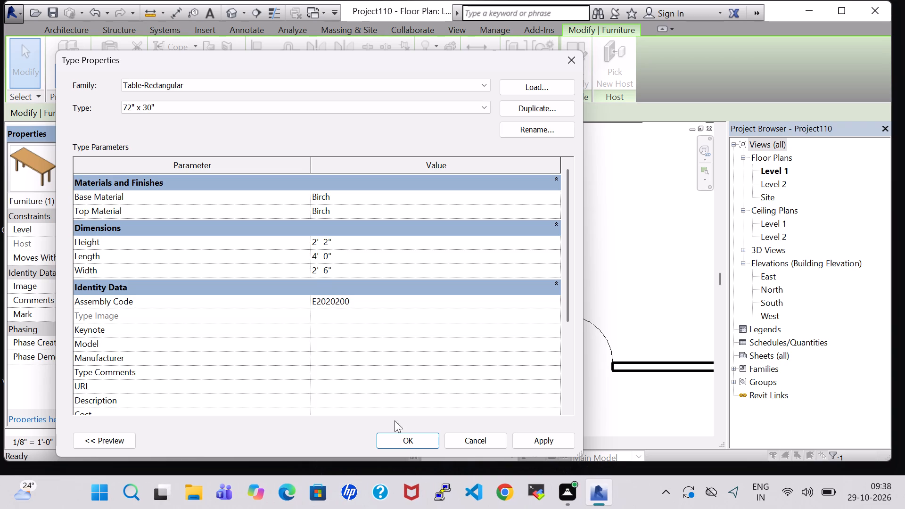
pyautogui.click(407, 444)
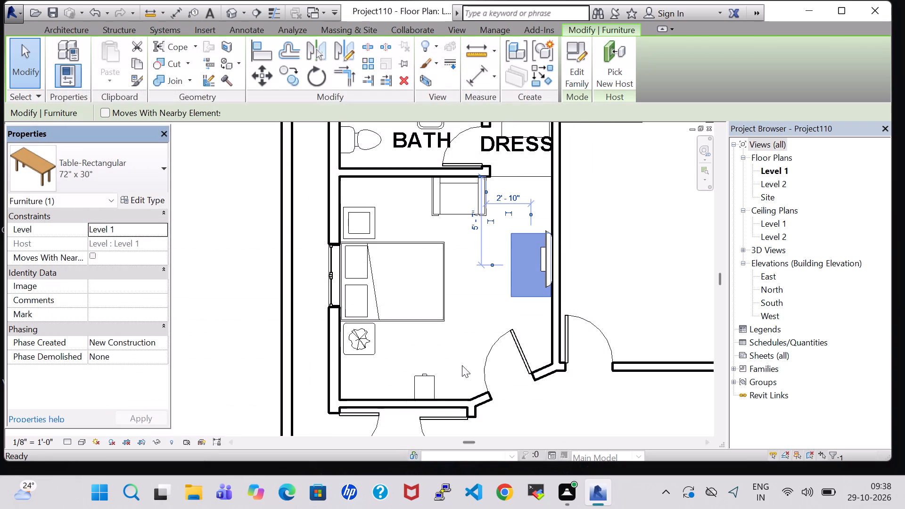
# Nudge the table two increments toward the dressing area so it lines up with the TV.
pyautogui.click(482, 320)
pyautogui.click(520, 295)
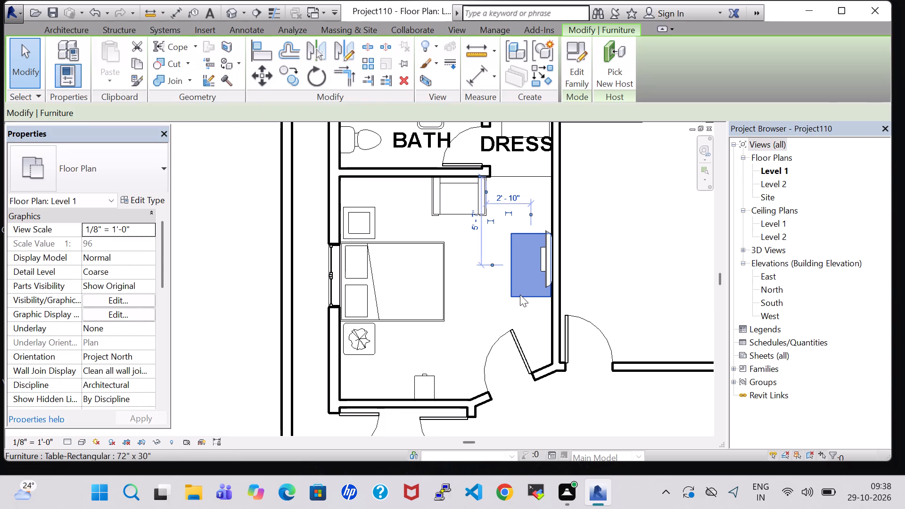
pyautogui.press('Up')
pyautogui.press('Up')
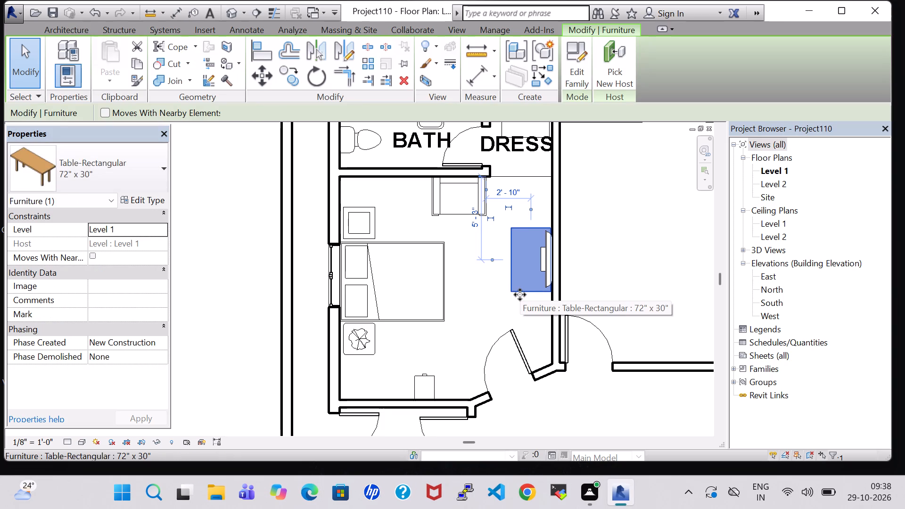
pyautogui.click(479, 295)
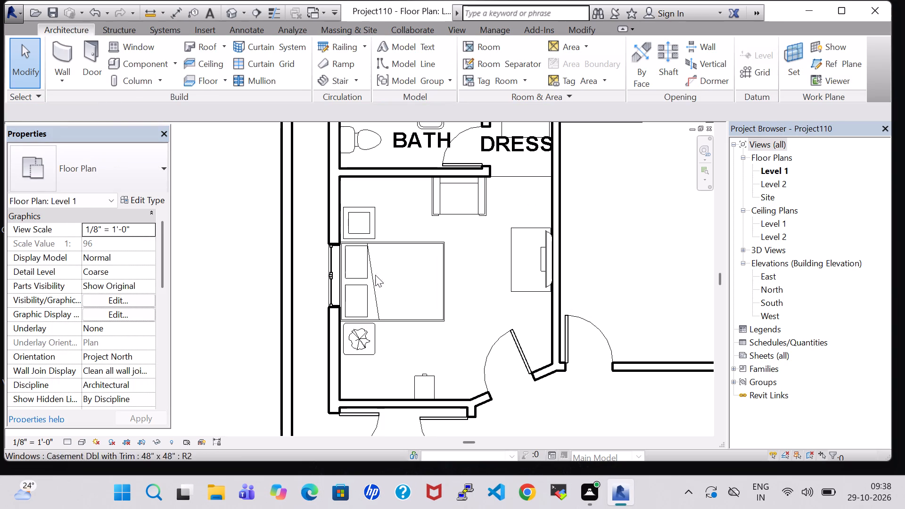
# Create two plants similar to the bedside Agave - 1.5', one at each end of the TV table.
pyautogui.click(362, 340)
pyautogui.rightClick(362, 340)
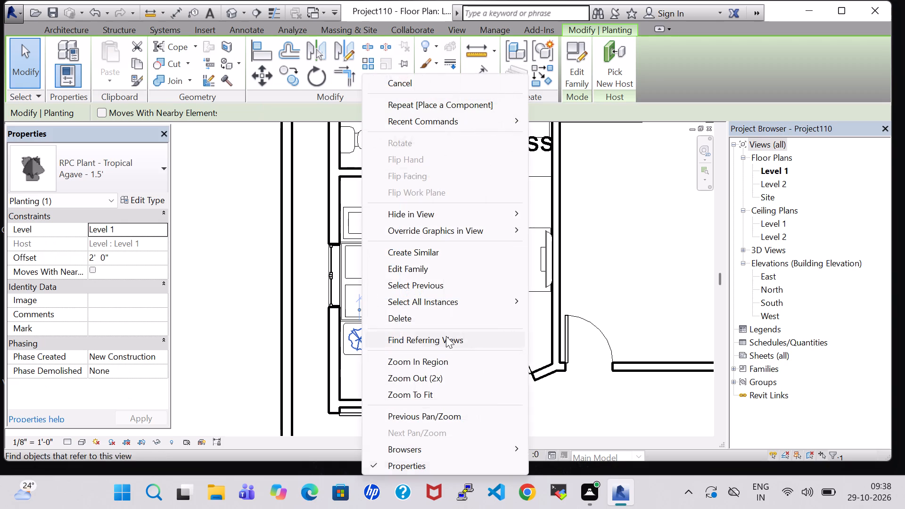
pyautogui.click(458, 252)
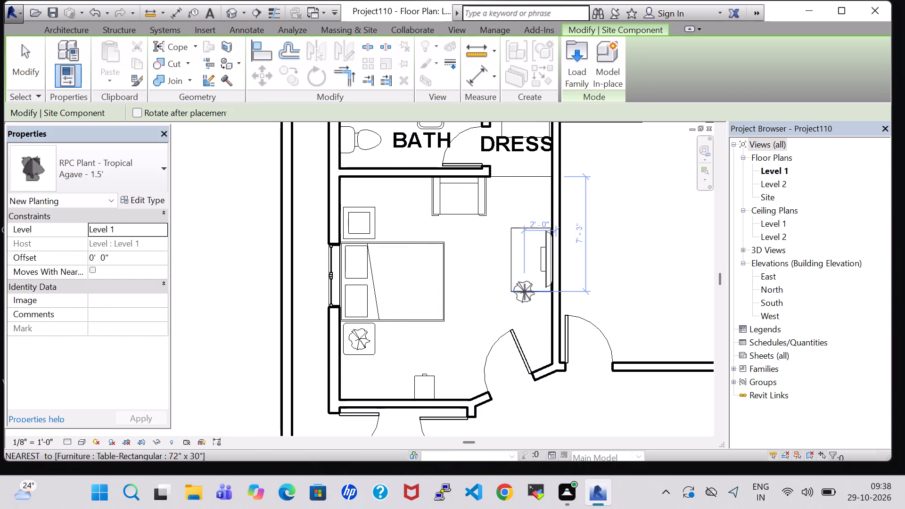
pyautogui.click(525, 292)
pyautogui.click(525, 226)
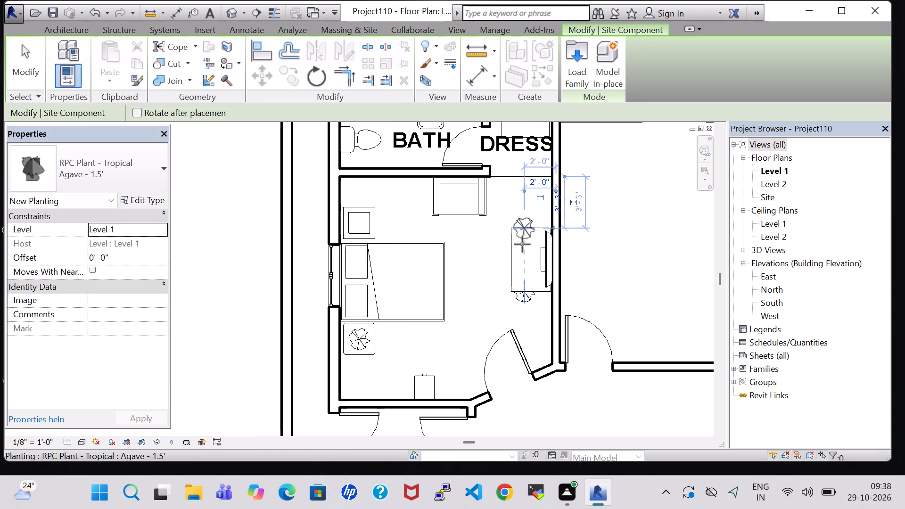
pyautogui.press('Escape')
pyautogui.press('Escape')
# Set the offset of the agave plant at the table end nearer the bedroom door to 2' 2".
pyautogui.click(528, 297)
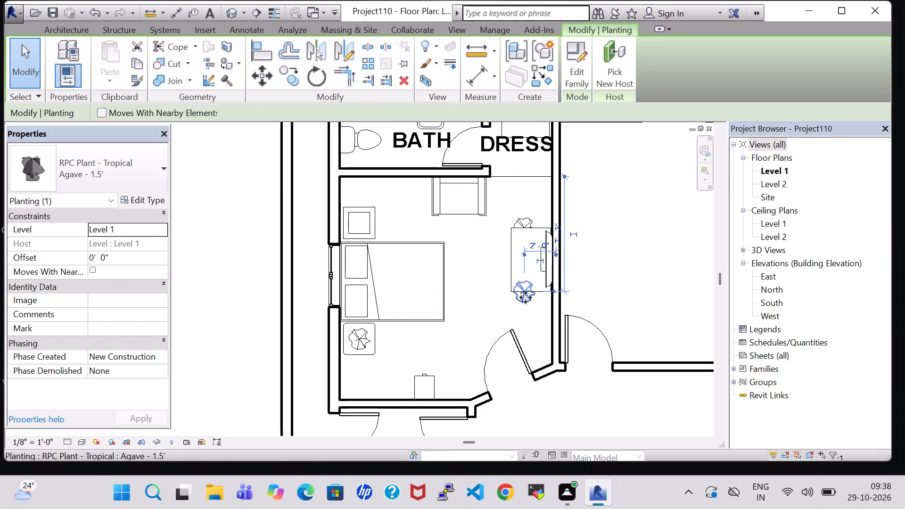
pyautogui.doubleClick(93, 257)
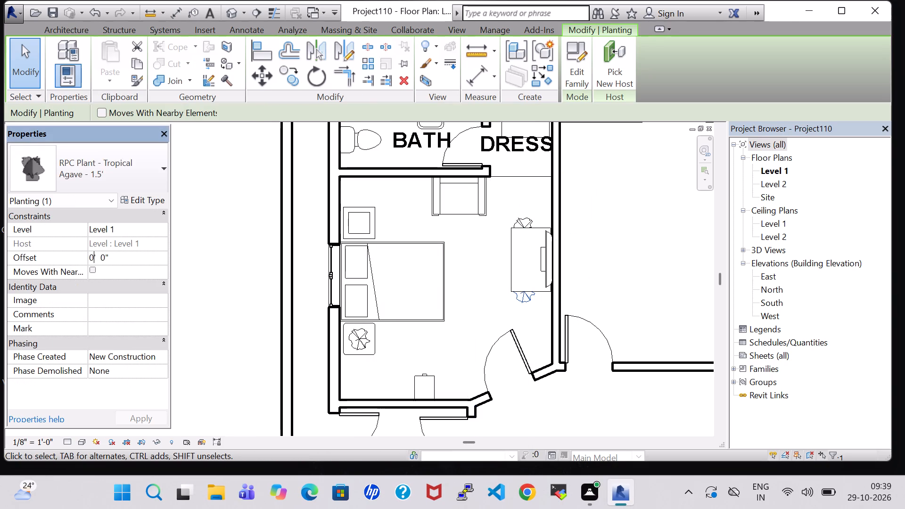
pyautogui.press('BackSpace')
pyautogui.press('2')
pyautogui.press('Right')
pyautogui.press('Right')
pyautogui.press('Right')
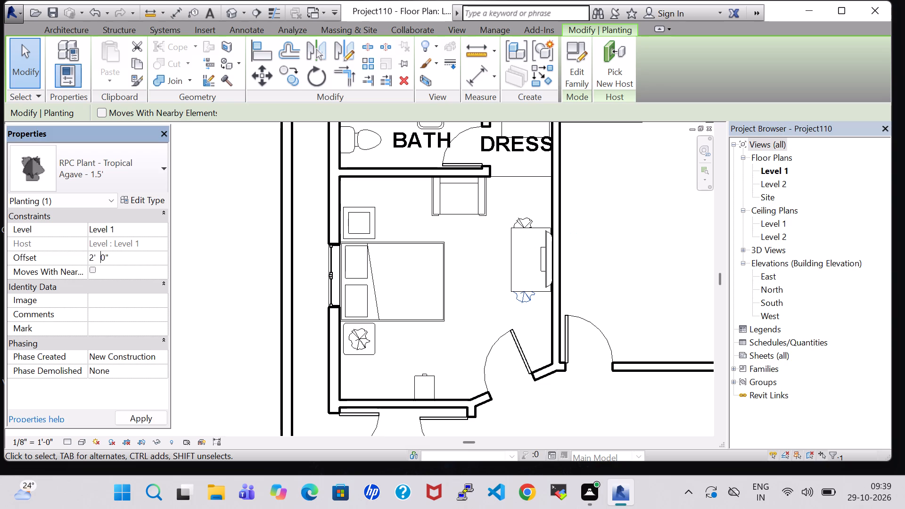
pyautogui.press('Right')
pyautogui.press('BackSpace')
pyautogui.press('2')
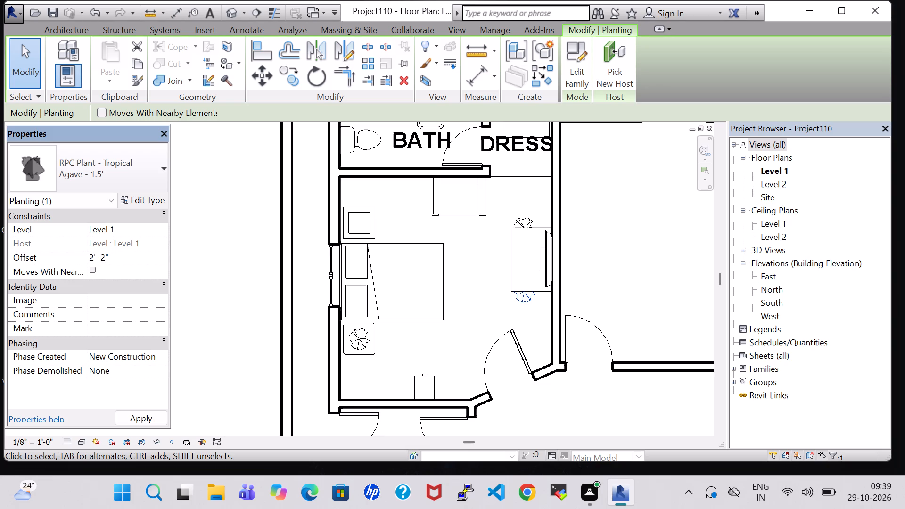
pyautogui.click(157, 417)
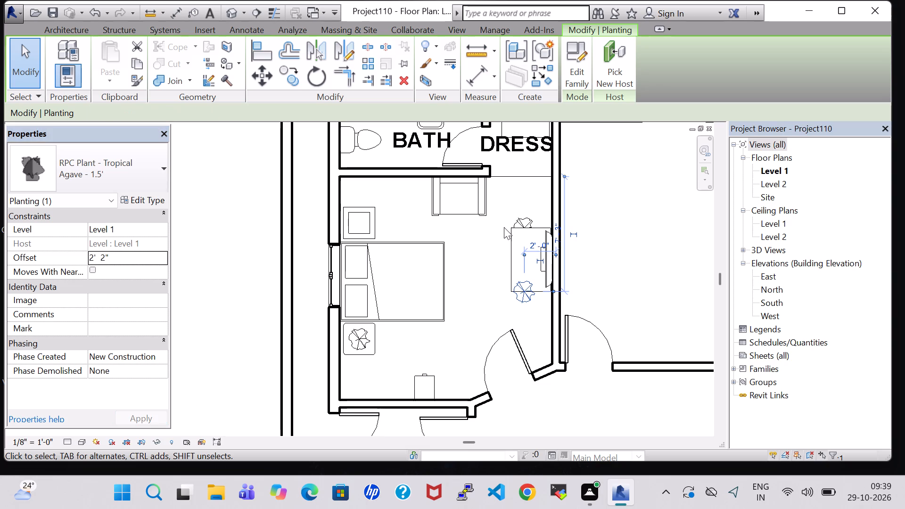
# Set the offset of the agave plant at the table end nearer the dressing area to 2' 2".
pyautogui.click(527, 221)
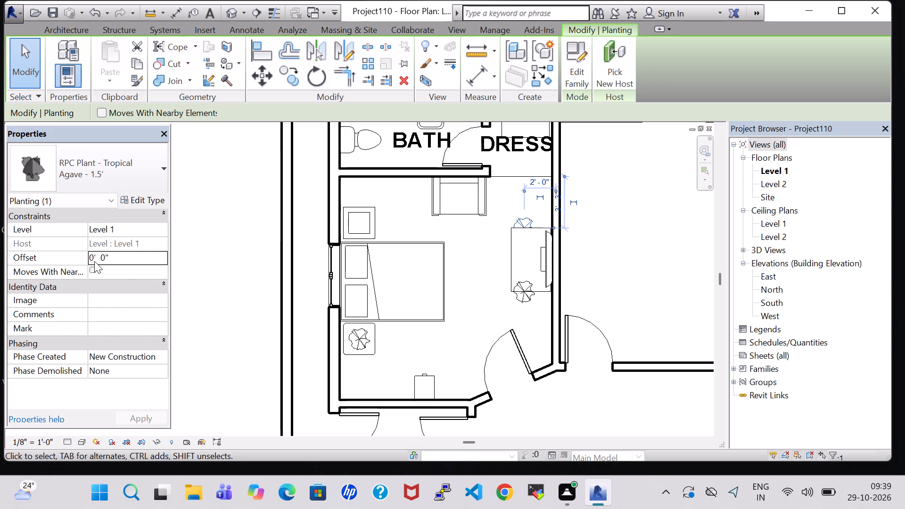
pyautogui.click(94, 261)
pyautogui.press('BackSpace')
pyautogui.press('2')
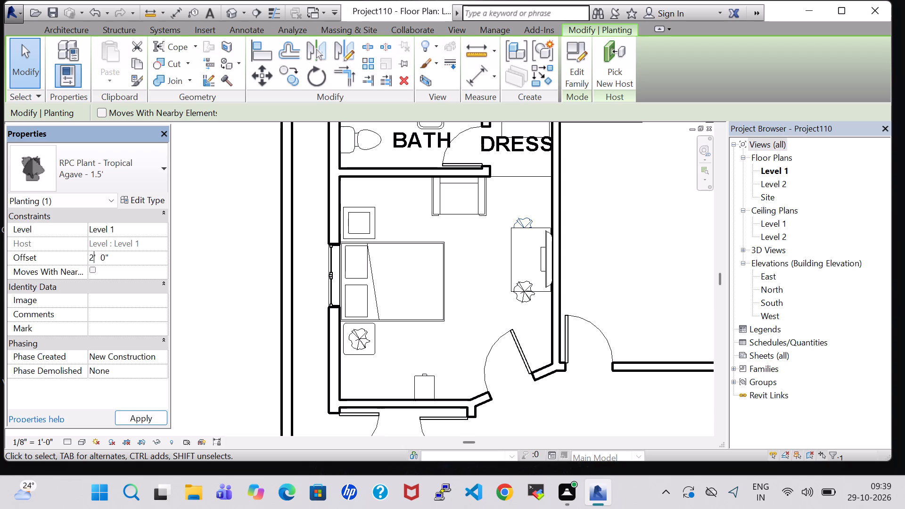
pyautogui.press('Right')
pyautogui.press('Right')
pyautogui.press('Right')
pyautogui.press('Right')
pyautogui.press('BackSpace')
pyautogui.press('2')
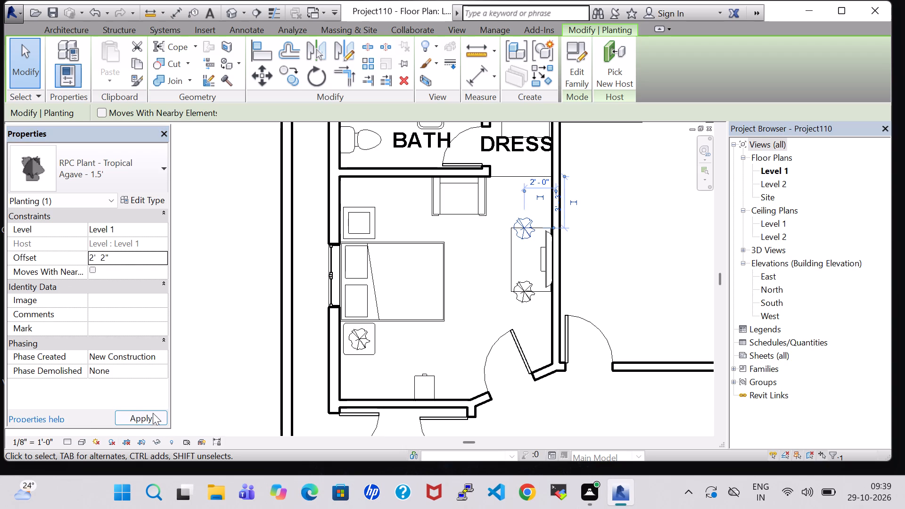
pyautogui.click(498, 232)
# Nudge both agave plants inward from the table ends and slightly toward the bed, about 2' 2" from the wall.
pyautogui.click(519, 221)
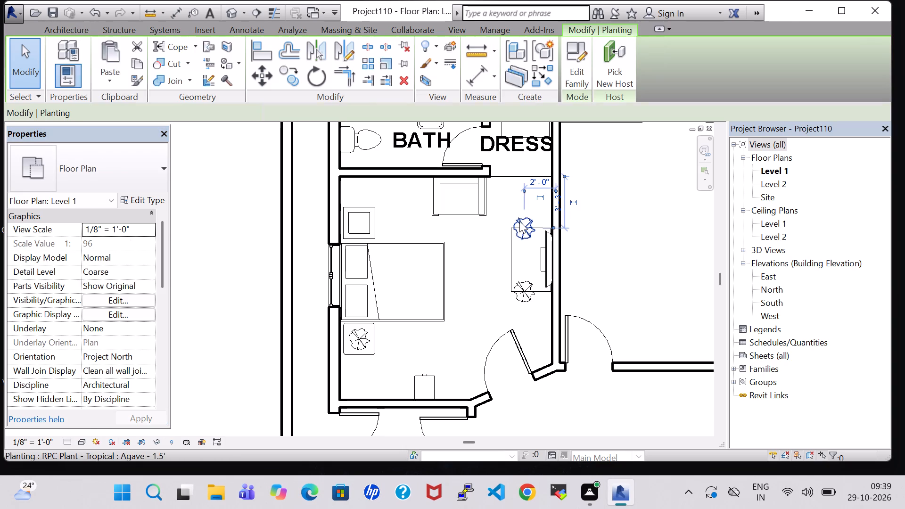
pyautogui.press('Down')
pyautogui.press('Down')
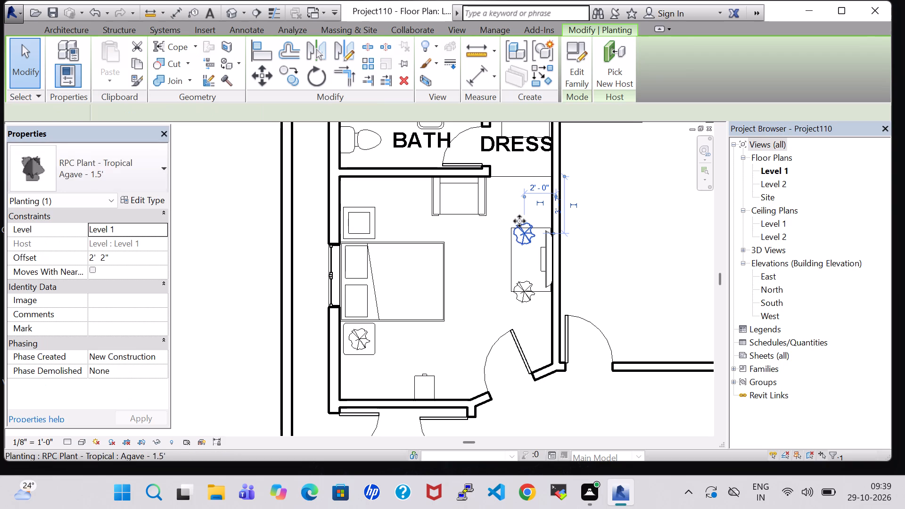
pyautogui.press('Left')
pyautogui.press('Down')
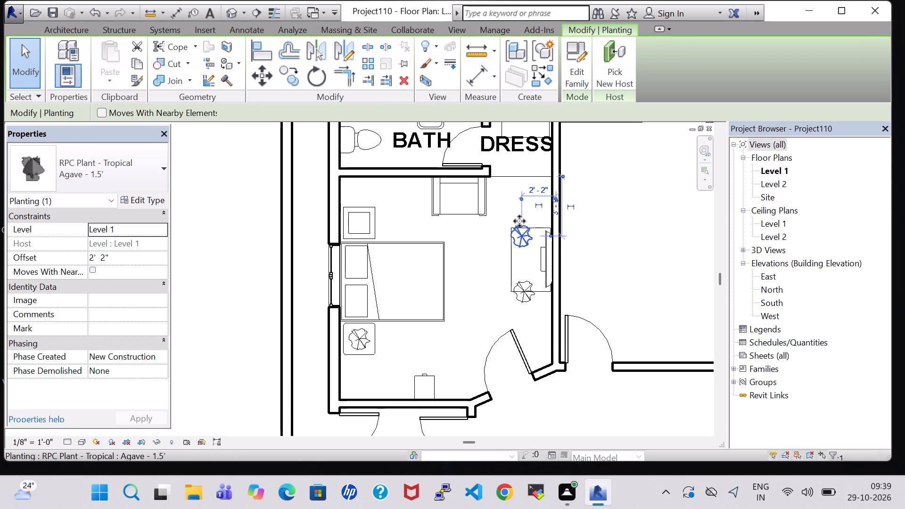
pyautogui.click(523, 288)
pyautogui.press('Up')
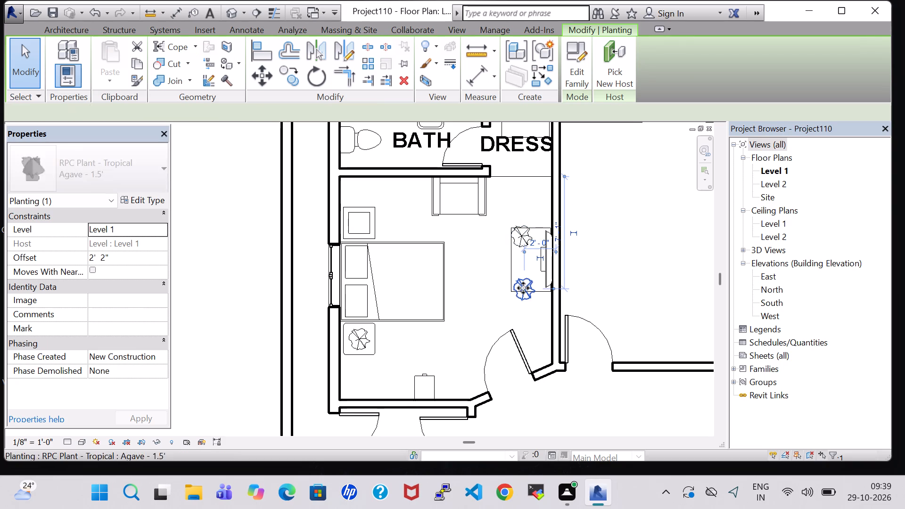
pyautogui.press('Up')
pyautogui.press('Left')
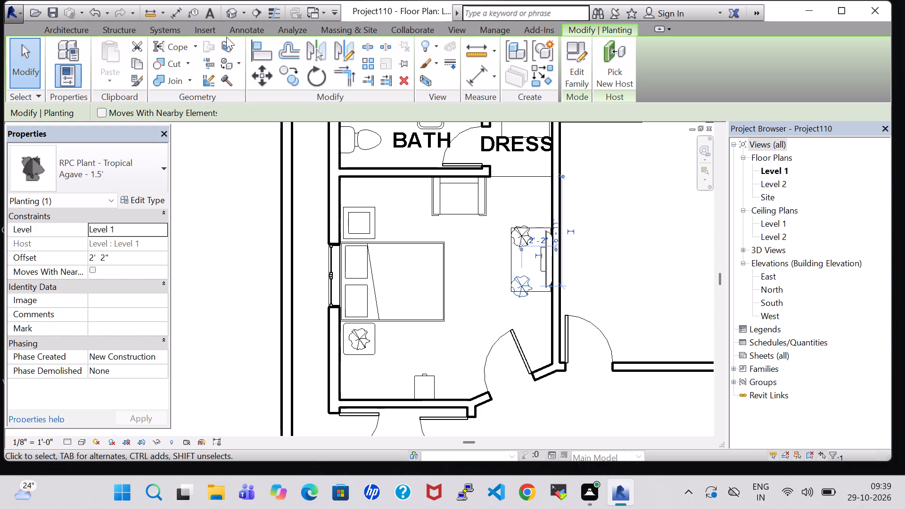
# Open the default 3D view of the house.
pyautogui.click(231, 18)
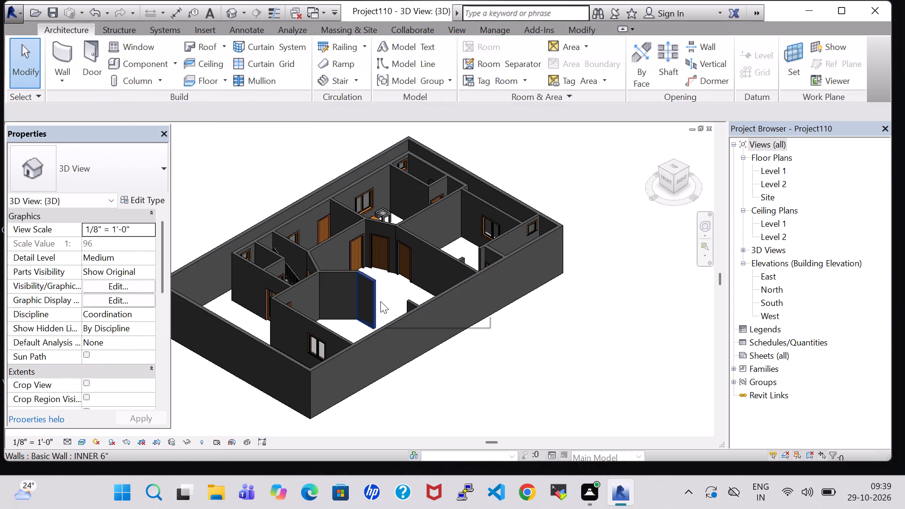
# Examine the bedroom furniture in 3D from several angles, including the bed, side tables, plants, and the TV on its table.
pyautogui.keyDown('shift'); pyautogui.moveTo(514, 172); pyautogui.dragTo(485, 218, button='middle'); pyautogui.keyUp('shift')
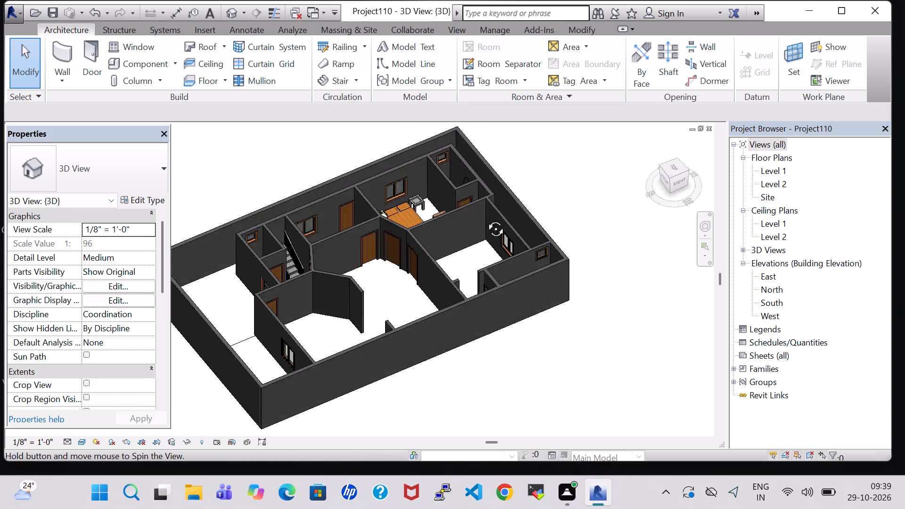
pyautogui.keyDown('shift'); pyautogui.moveTo(485, 218); pyautogui.dragTo(366, 310, button='middle'); pyautogui.keyUp('shift')
pyautogui.scroll(4, 404, 296)
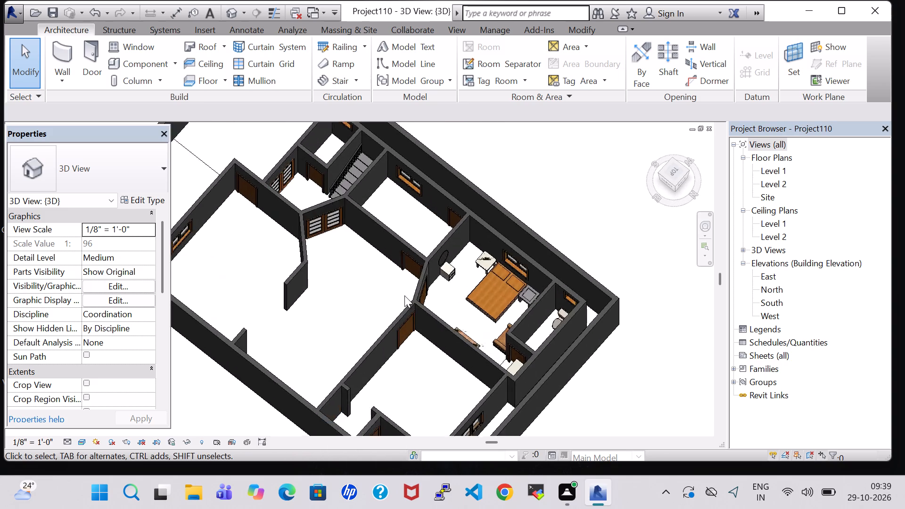
pyautogui.scroll(6, 404, 296)
pyautogui.keyDown('shift'); pyautogui.moveTo(582, 295); pyautogui.dragTo(553, 227, button='middle'); pyautogui.keyUp('shift')
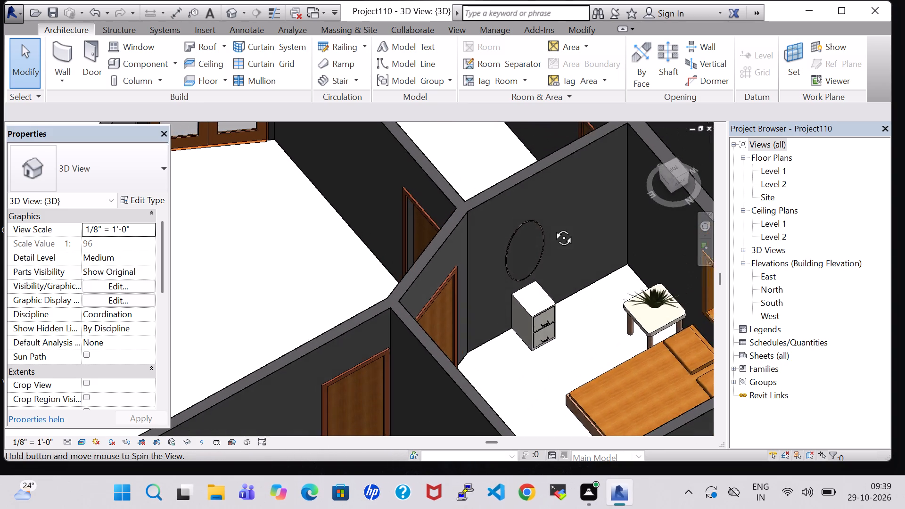
pyautogui.keyDown('shift'); pyautogui.moveTo(553, 227); pyautogui.dragTo(661, 225, button='middle'); pyautogui.keyUp('shift')
pyautogui.moveTo(638, 179); pyautogui.dragTo(573, 370, button='middle')
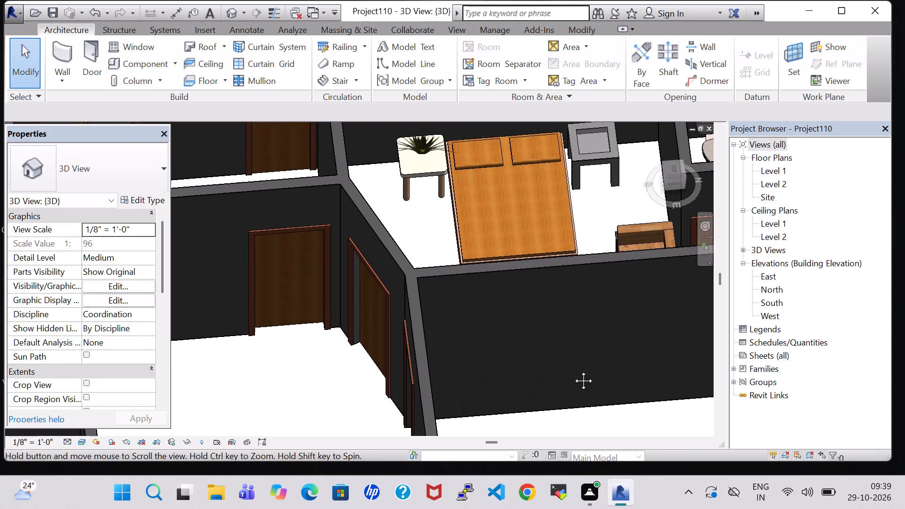
pyautogui.moveTo(573, 370); pyautogui.dragTo(573, 371, button='middle')
pyautogui.keyDown('shift'); pyautogui.moveTo(479, 188); pyautogui.dragTo(521, 203, button='middle'); pyautogui.keyUp('shift')
pyautogui.keyDown('shift'); pyautogui.moveTo(432, 170); pyautogui.dragTo(488, 193, button='middle'); pyautogui.keyUp('shift')
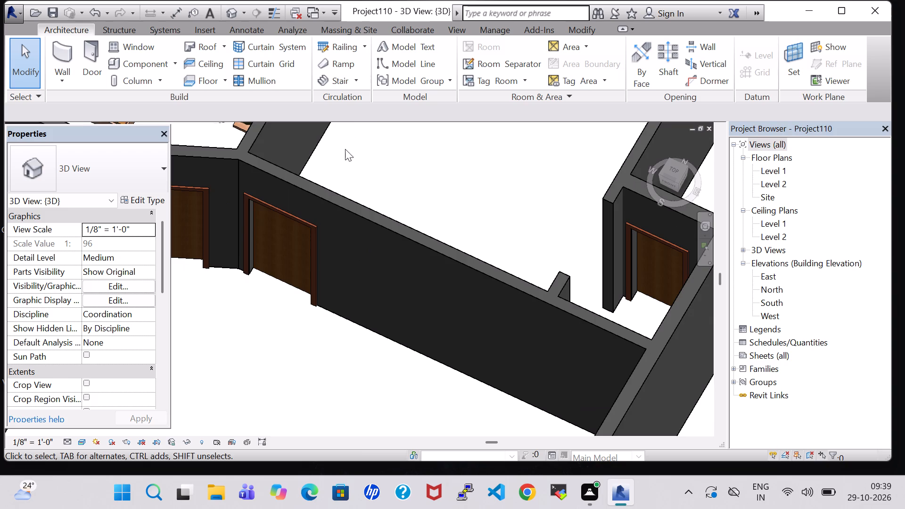
pyautogui.moveTo(317, 146); pyautogui.dragTo(640, 296, button='middle')
pyautogui.scroll(1, 498, 287)
pyautogui.moveTo(494, 242); pyautogui.dragTo(522, 244, button='middle')
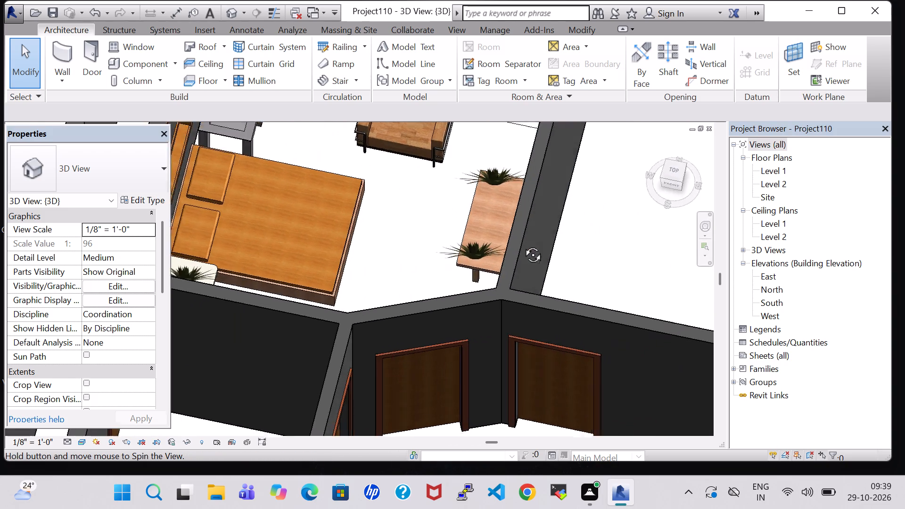
pyautogui.moveTo(522, 244); pyautogui.dragTo(590, 247, button='middle')
pyautogui.keyDown('shift'); pyautogui.scroll(1, 594, 247); pyautogui.keyUp('shift')
pyautogui.moveTo(330, 251); pyautogui.dragTo(466, 194, button='middle')
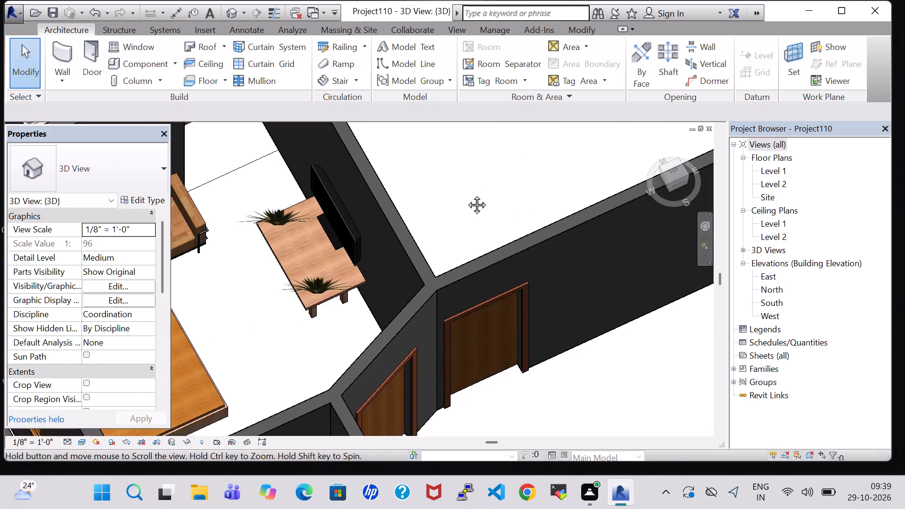
pyautogui.keyDown('shift'); pyautogui.moveTo(210, 315); pyautogui.dragTo(261, 275, button='middle'); pyautogui.keyUp('shift')
pyautogui.moveTo(261, 275); pyautogui.dragTo(419, 181, button='middle')
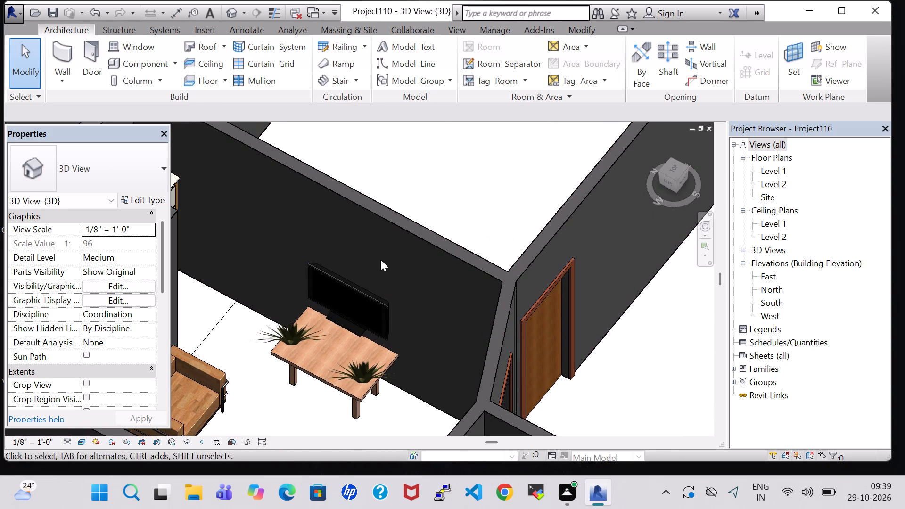
# Set the offset of the 42" flat screen TV above the bedroom table to 3' 5".
pyautogui.click(358, 297)
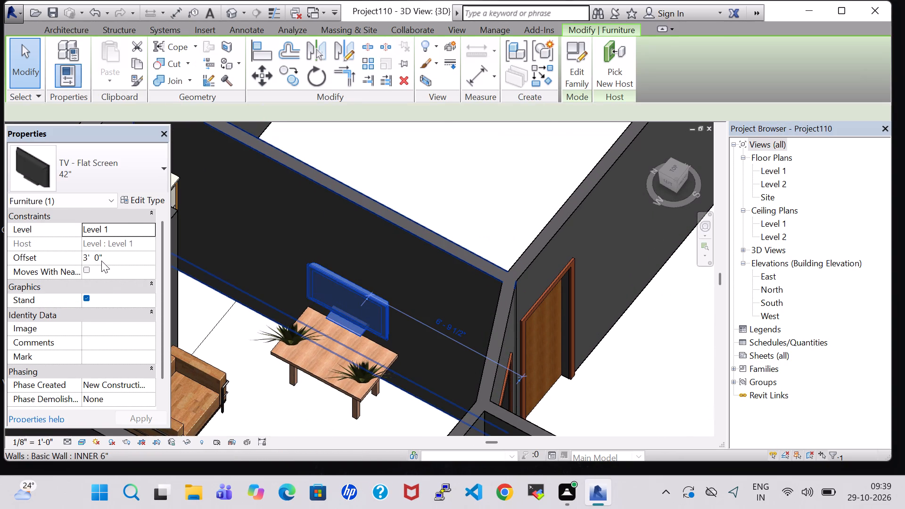
pyautogui.click(100, 260)
pyautogui.press('BackSpace')
pyautogui.press('5')
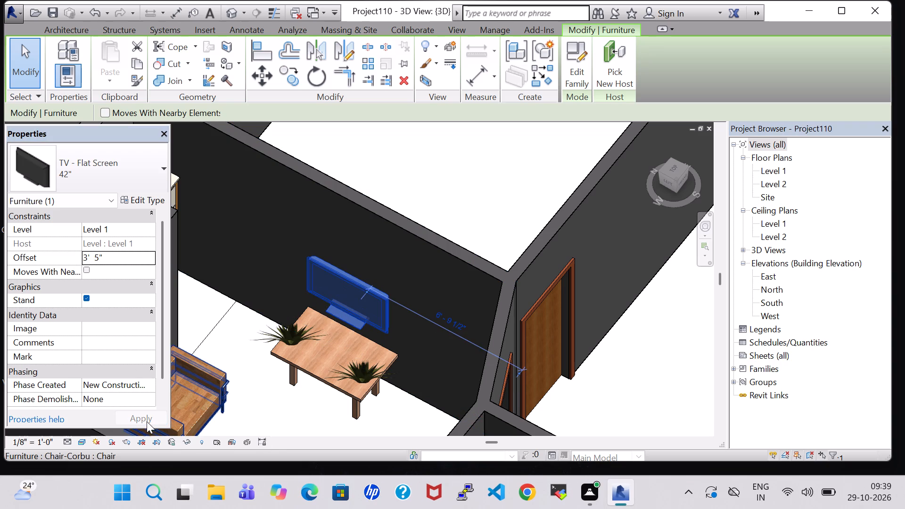
pyautogui.click(257, 403)
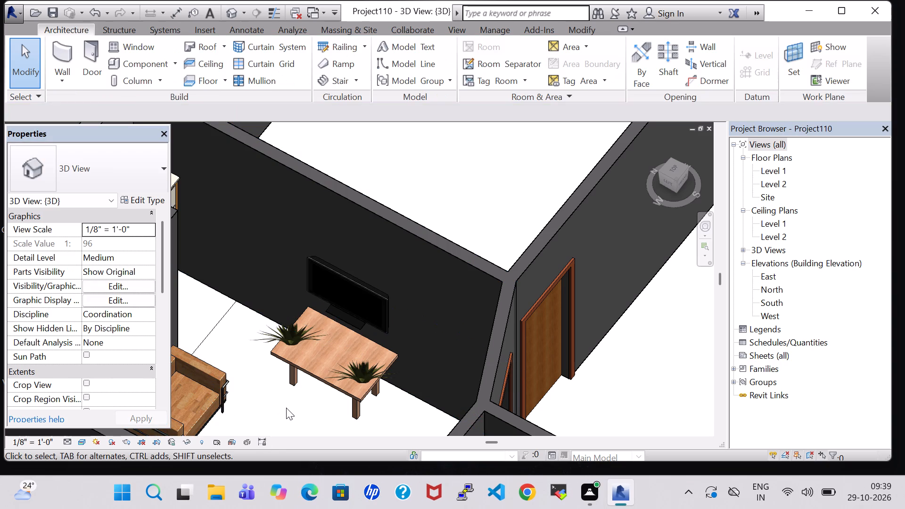
# Examine the TV wall and the overall bedroom furniture layout in 3D, from the side and from above.
pyautogui.keyDown('shift'); pyautogui.moveTo(286, 408); pyautogui.dragTo(341, 368, button='middle'); pyautogui.keyUp('shift')
pyautogui.scroll(-6, 341, 368)
pyautogui.moveTo(343, 373); pyautogui.dragTo(347, 253, button='middle')
pyautogui.moveTo(348, 327); pyautogui.dragTo(353, 353, button='middle')
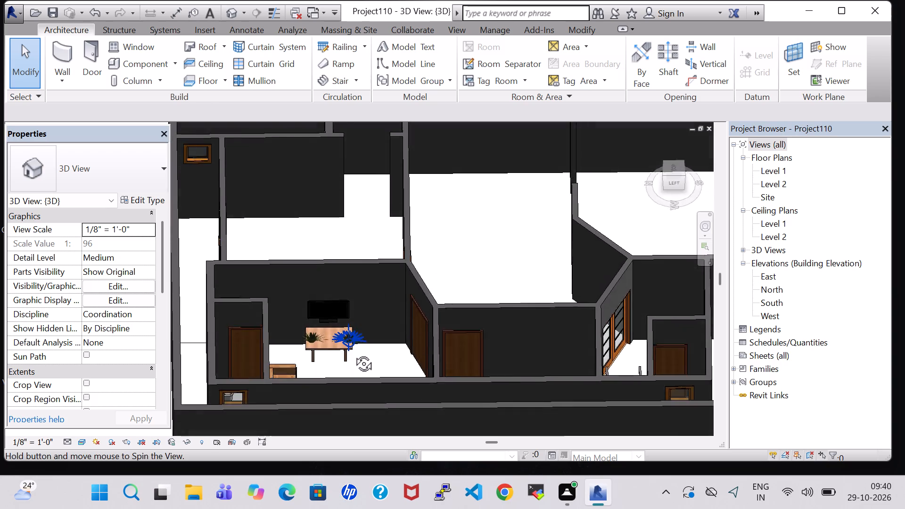
pyautogui.moveTo(353, 353); pyautogui.dragTo(346, 396, button='middle')
pyautogui.keyDown('shift'); pyautogui.middleClick(363, 371); pyautogui.keyUp('shift')
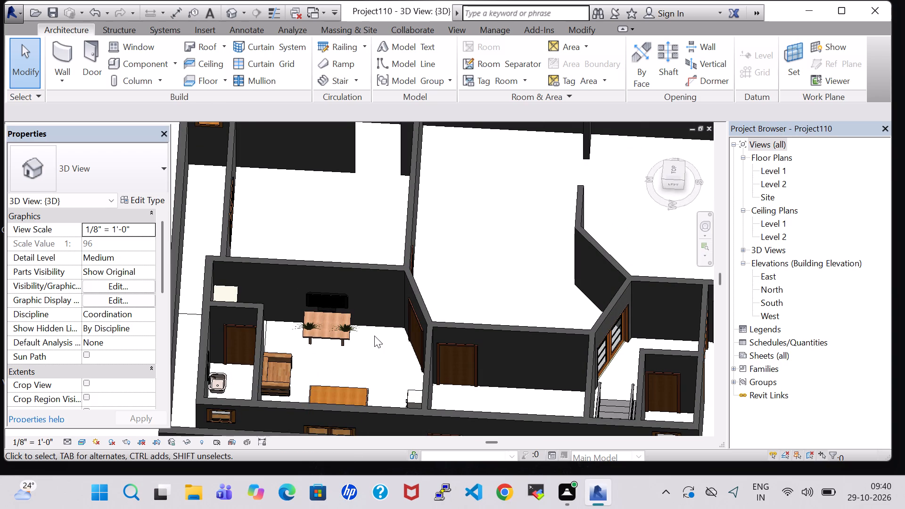
pyautogui.keyDown('shift'); pyautogui.moveTo(374, 336); pyautogui.dragTo(376, 411, button='middle'); pyautogui.keyUp('shift')
pyautogui.moveTo(376, 411); pyautogui.dragTo(377, 350, button='middle')
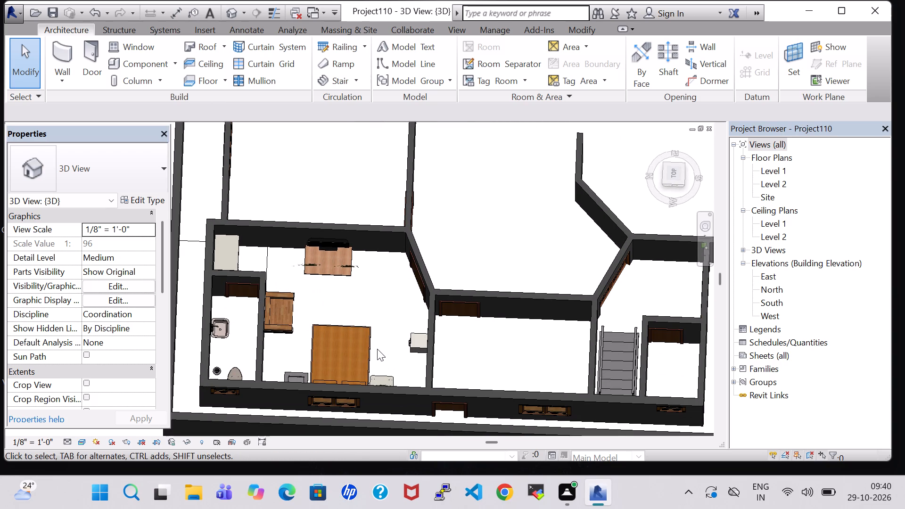
pyautogui.keyDown('shift'); pyautogui.moveTo(377, 349); pyautogui.dragTo(377, 366, button='middle'); pyautogui.keyUp('shift')
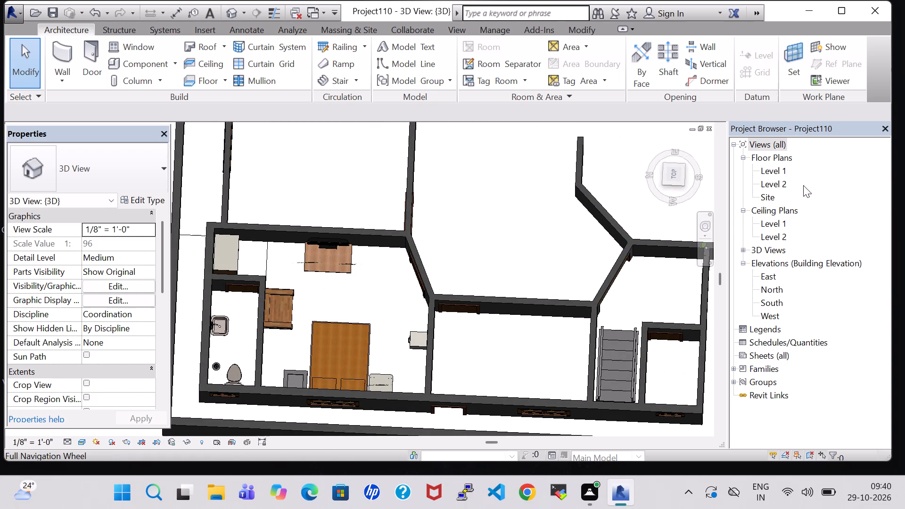
# Place a tagged room in the furnished bedroom enclosure on the Level 1 floor plan.
pyautogui.doubleClick(768, 173)
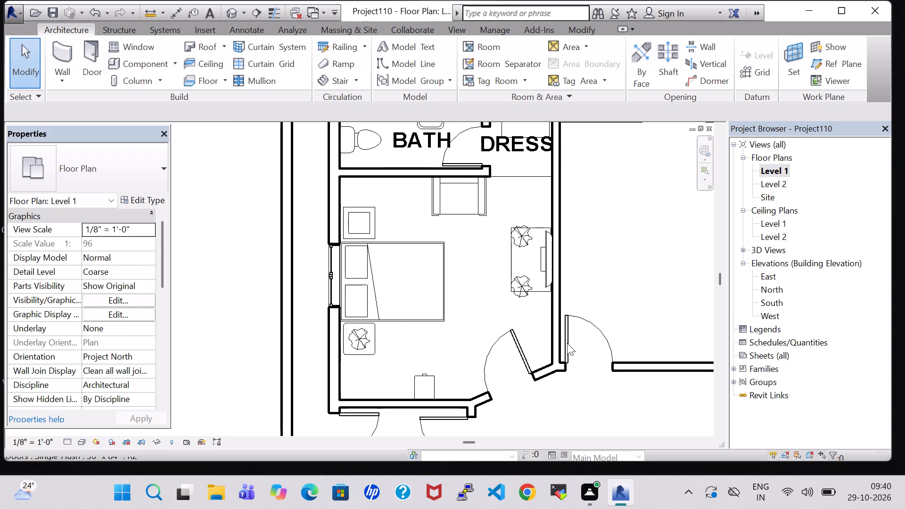
pyautogui.scroll(-3, 567, 343)
pyautogui.click(474, 46)
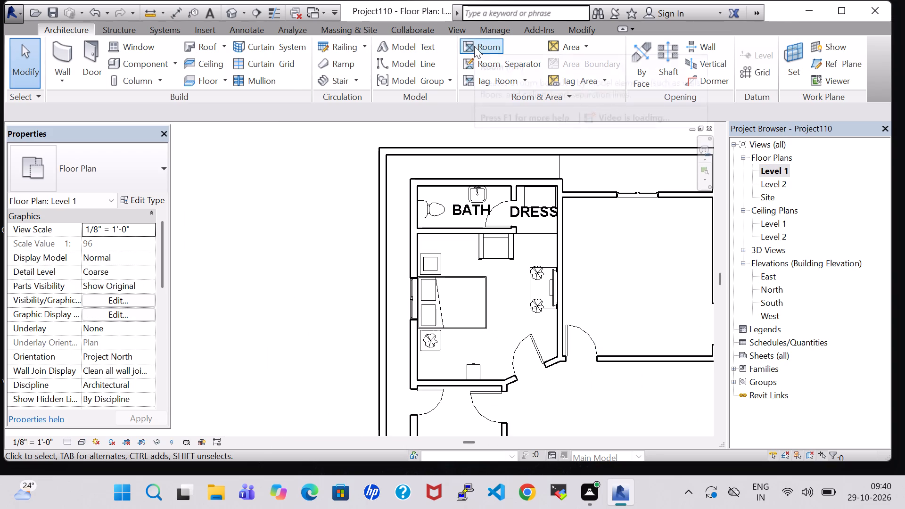
pyautogui.click(489, 310)
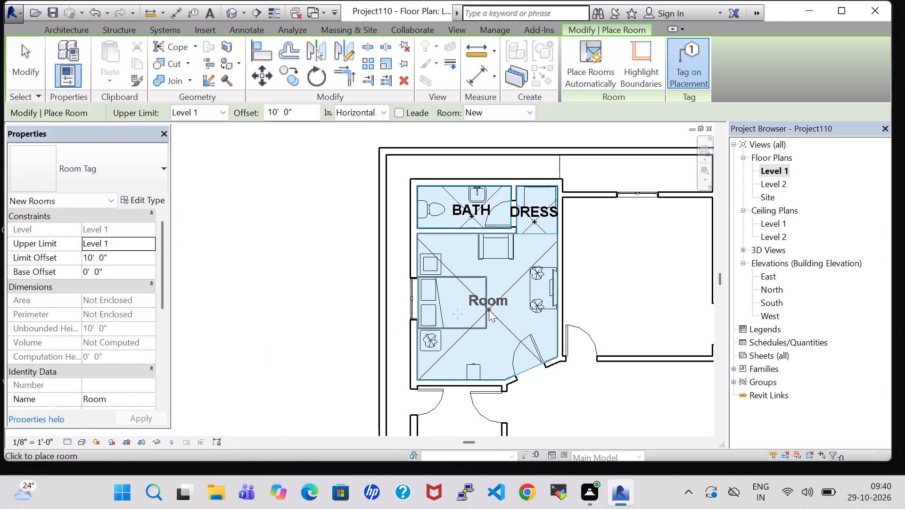
pyautogui.press('Escape')
pyautogui.press('Escape')
# Rename the new room's tag as BEDROOM.
pyautogui.click(488, 290)
pyautogui.doubleClick(493, 300)
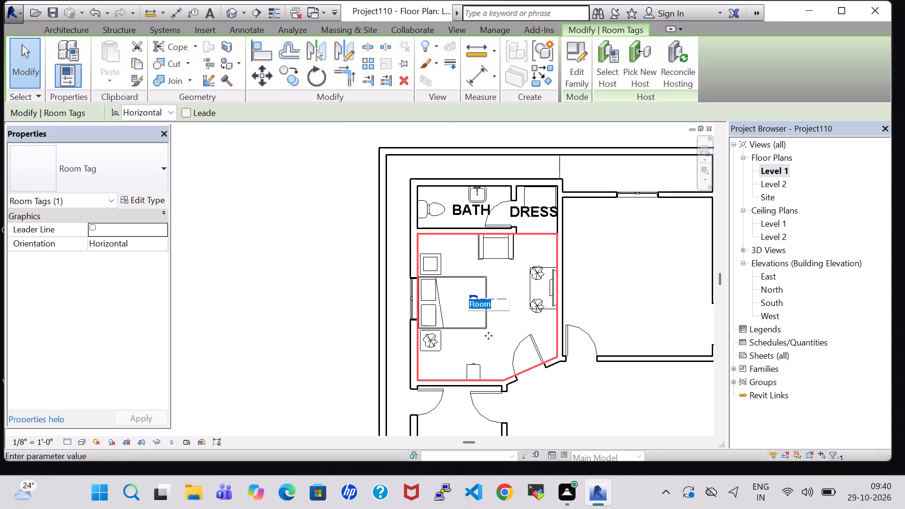
pyautogui.press('BackSpace')
pyautogui.press('BackSpace')
pyautogui.press('BackSpace')
pyautogui.press('BackSpace')
pyautogui.press('BackSpace')
pyautogui.press('BackSpace')
pyautogui.press('BackSpace')
pyautogui.press('BackSpace')
pyautogui.press('BackSpace')
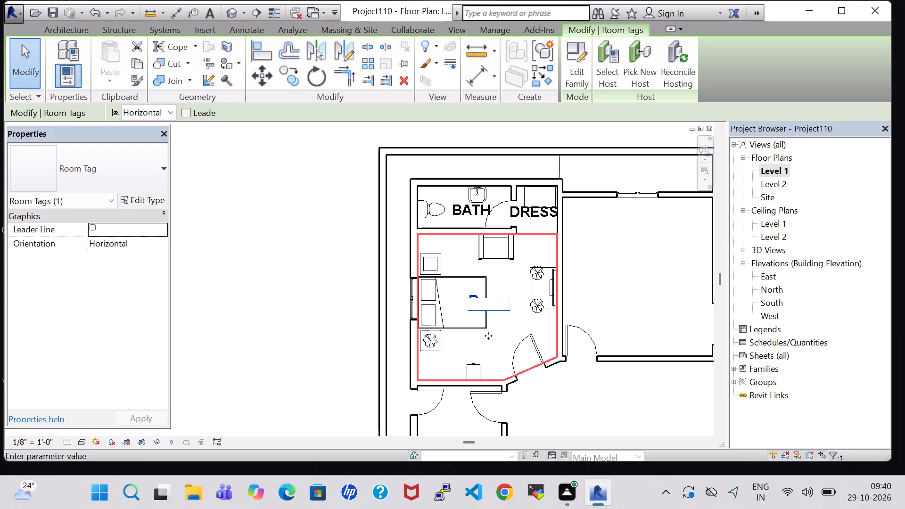
pyautogui.write('BEDROOM')
pyautogui.press('Return')
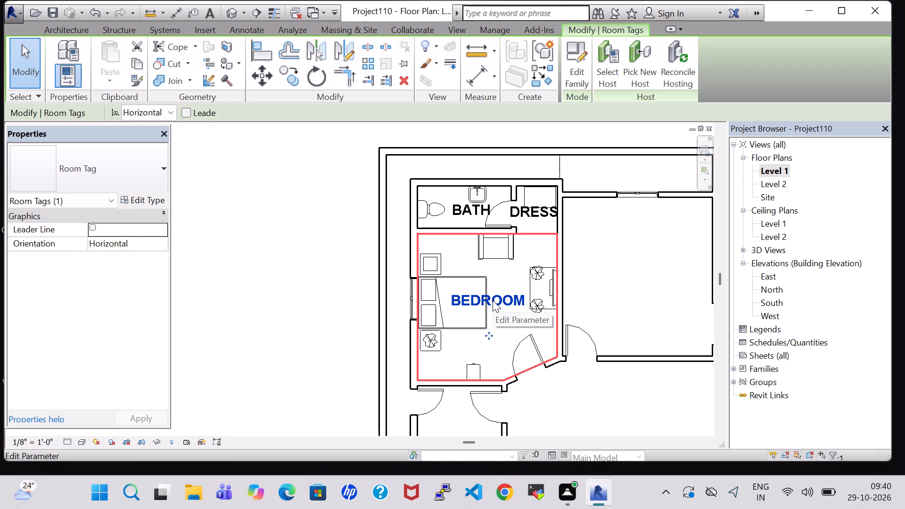
pyautogui.click(648, 298)
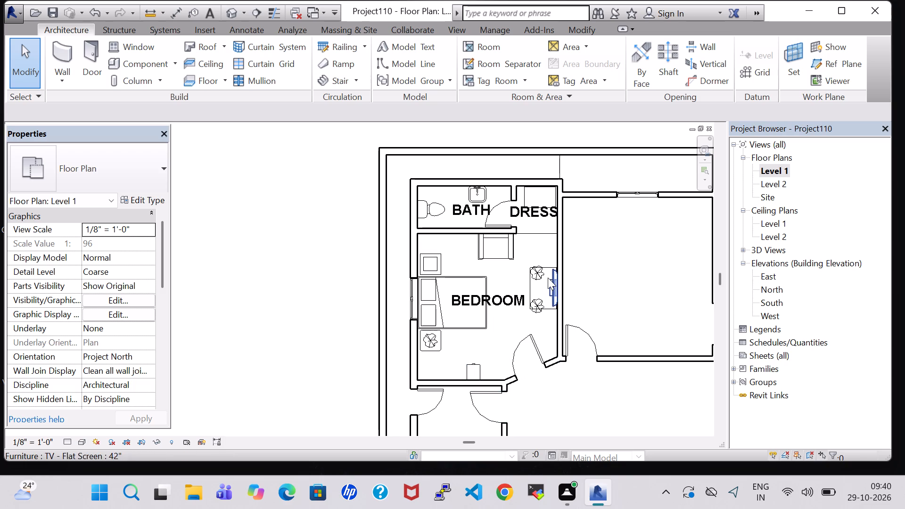
pyautogui.click(657, 284)
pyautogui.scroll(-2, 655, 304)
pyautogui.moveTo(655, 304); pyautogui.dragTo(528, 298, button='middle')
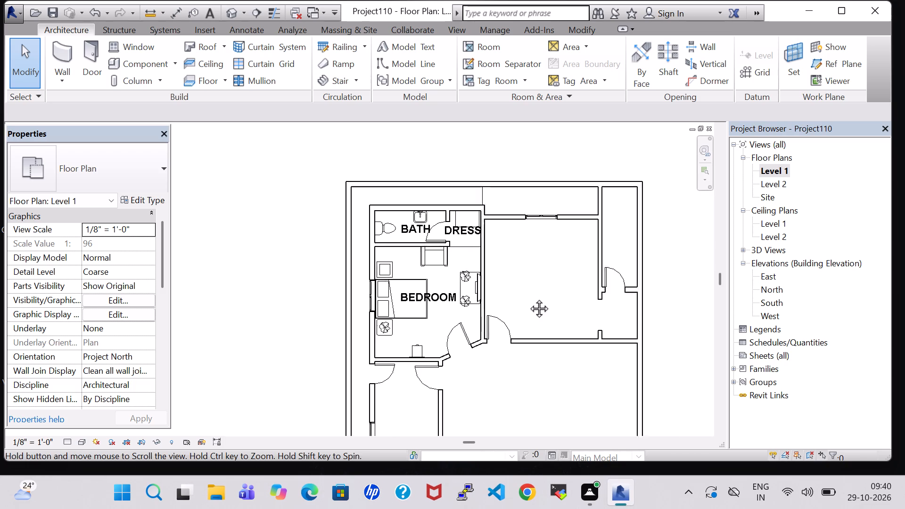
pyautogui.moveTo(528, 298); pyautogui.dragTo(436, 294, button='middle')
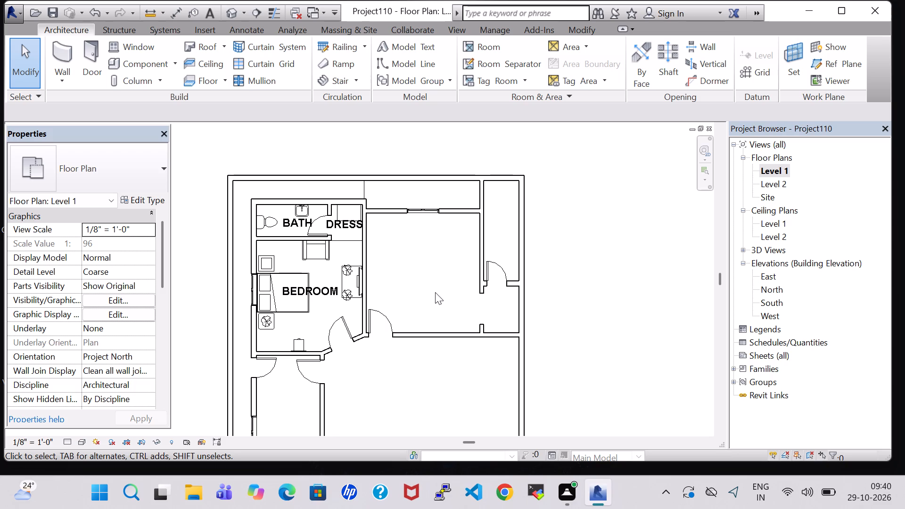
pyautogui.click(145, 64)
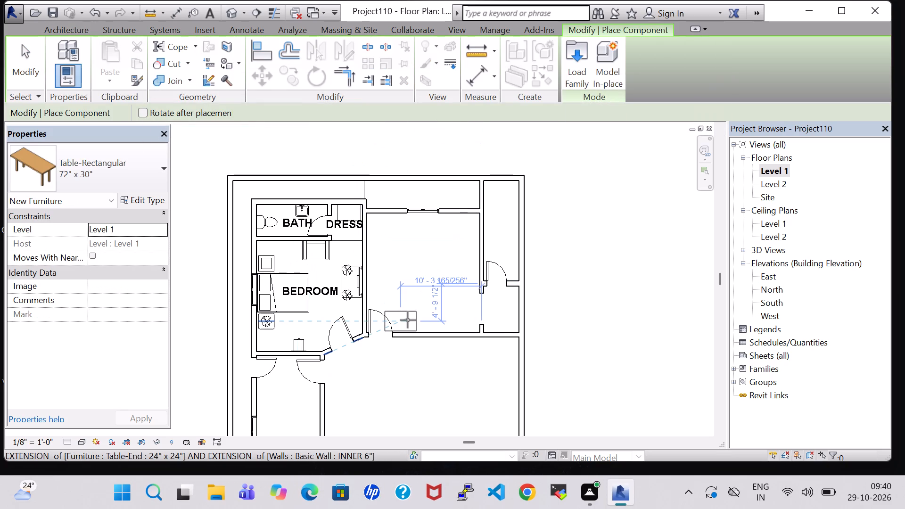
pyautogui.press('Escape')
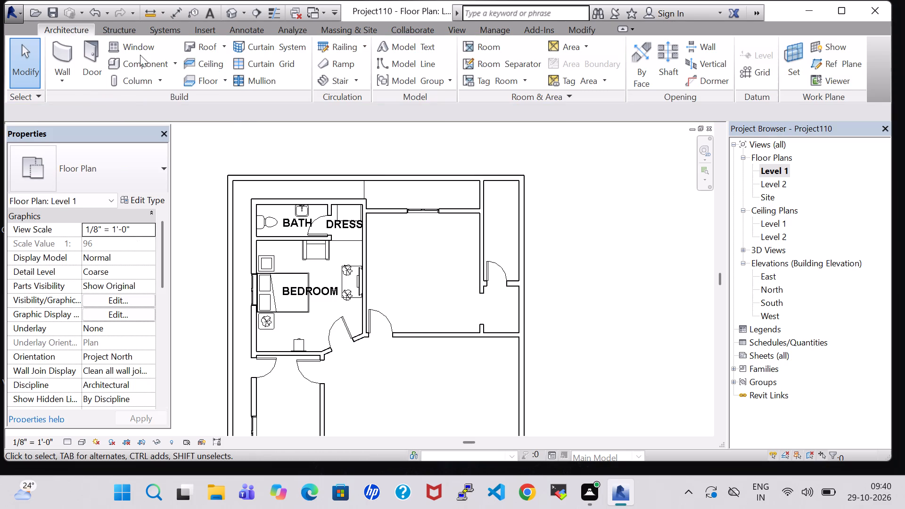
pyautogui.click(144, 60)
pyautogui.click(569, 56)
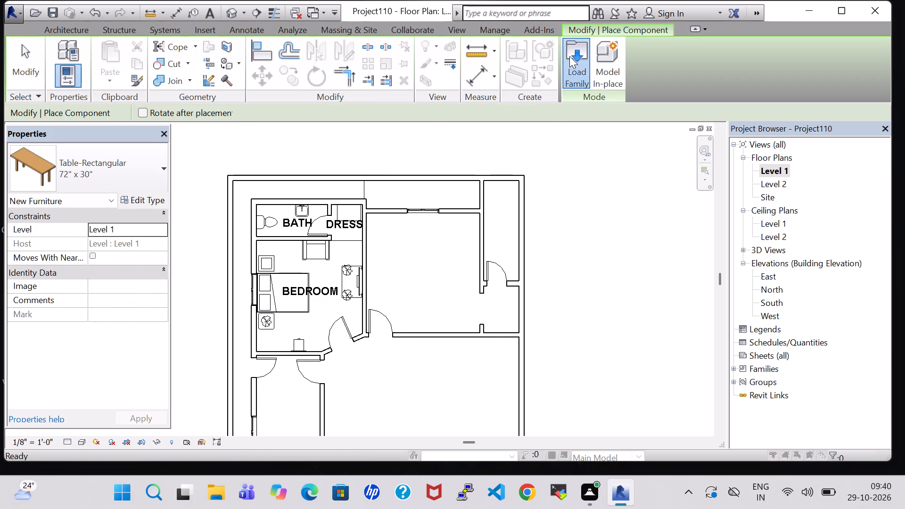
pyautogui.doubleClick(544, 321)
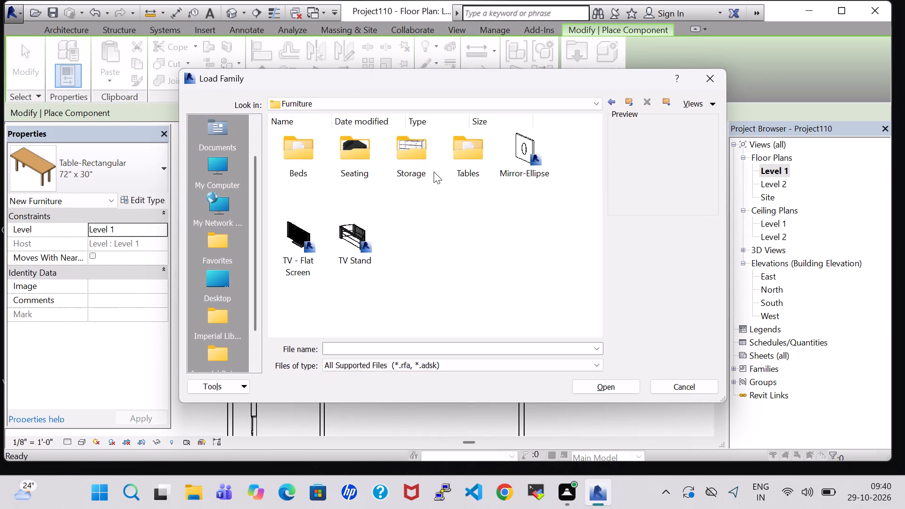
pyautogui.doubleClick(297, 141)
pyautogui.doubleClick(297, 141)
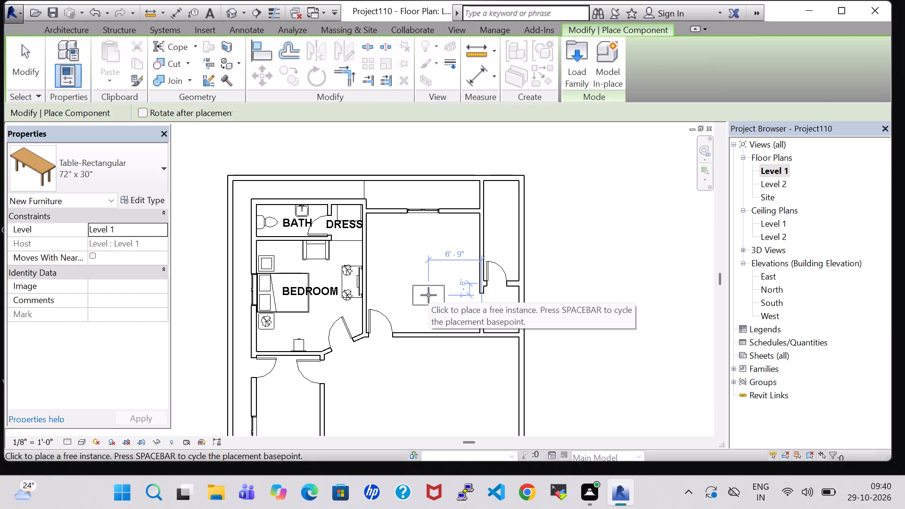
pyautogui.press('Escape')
# Place another Queen 60" x 79" Bed-Box in the adjacent room, headboard against the wall opposite the window, 6' 0" from the BEDROOM partition.
pyautogui.click(285, 273)
pyautogui.rightClick(285, 273)
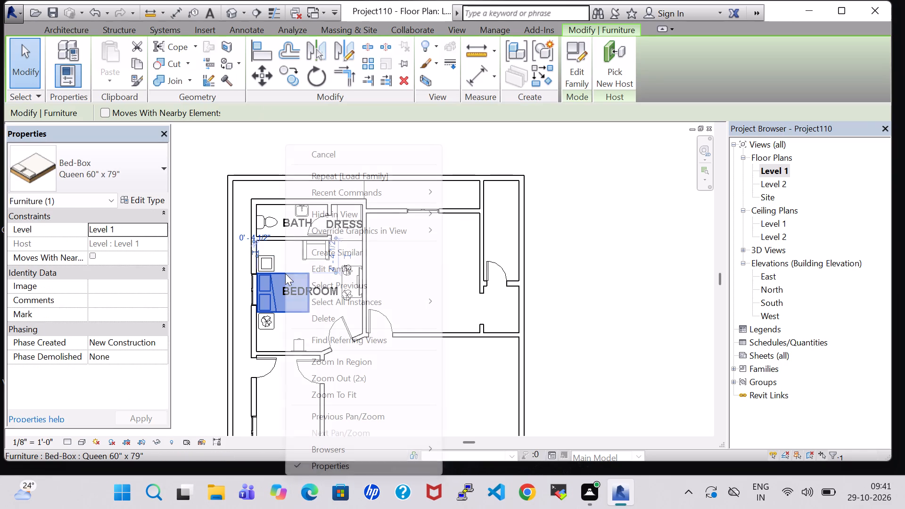
pyautogui.click(339, 257)
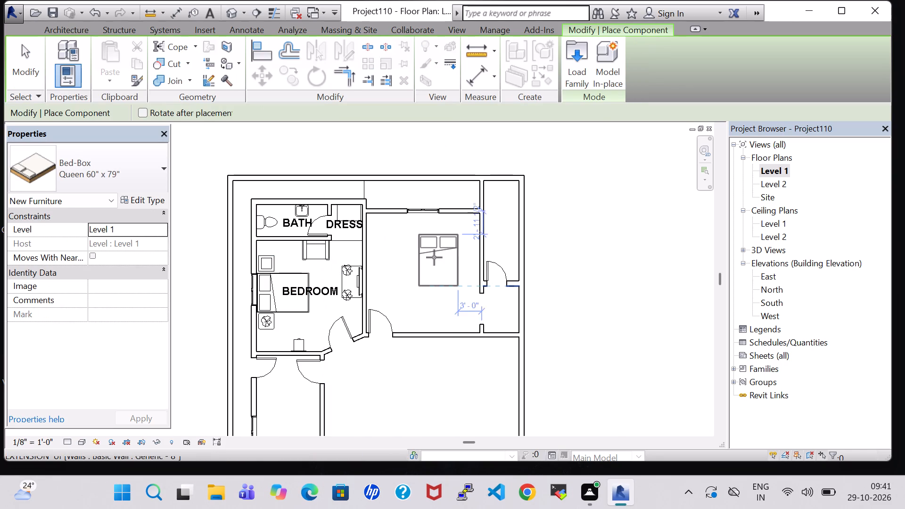
pyautogui.press('space')
pyautogui.press('space')
pyautogui.press('space')
pyautogui.press('space')
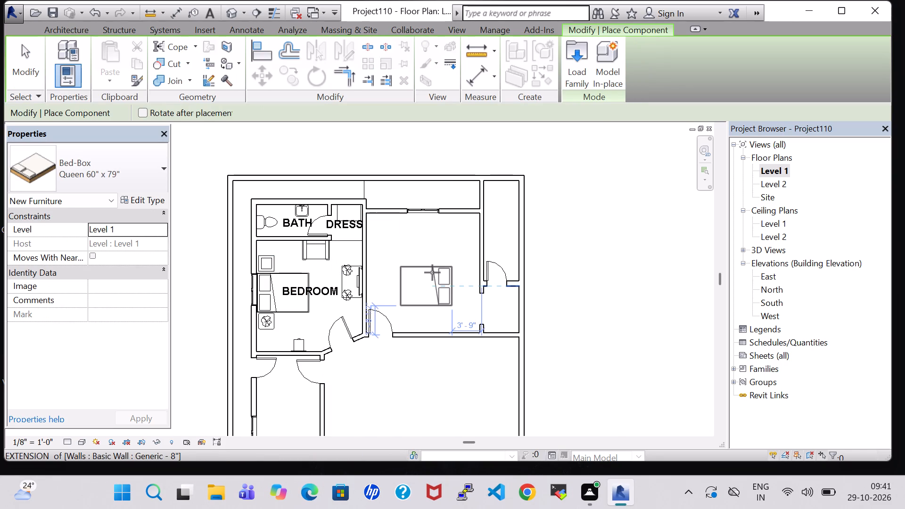
pyautogui.press('space')
pyautogui.press('space')
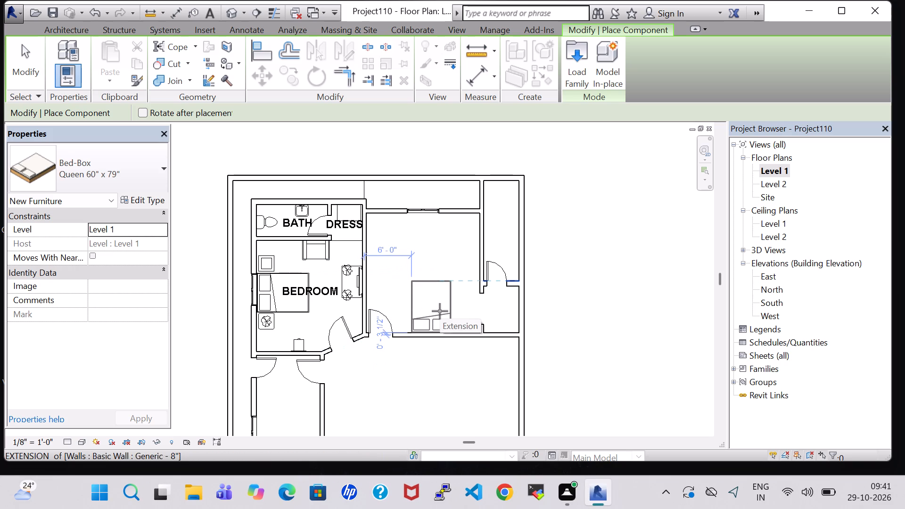
pyautogui.click(440, 311)
pyautogui.press('Escape')
pyautogui.press('Escape')
# Nudge the new queen bed slightly away from the wall behind its headboard, toward the window.
pyautogui.click(440, 310)
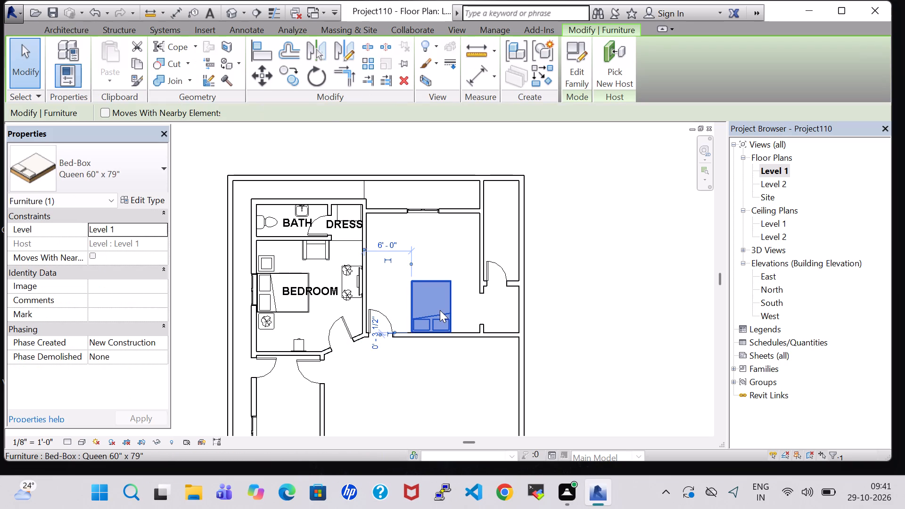
pyautogui.press('Up')
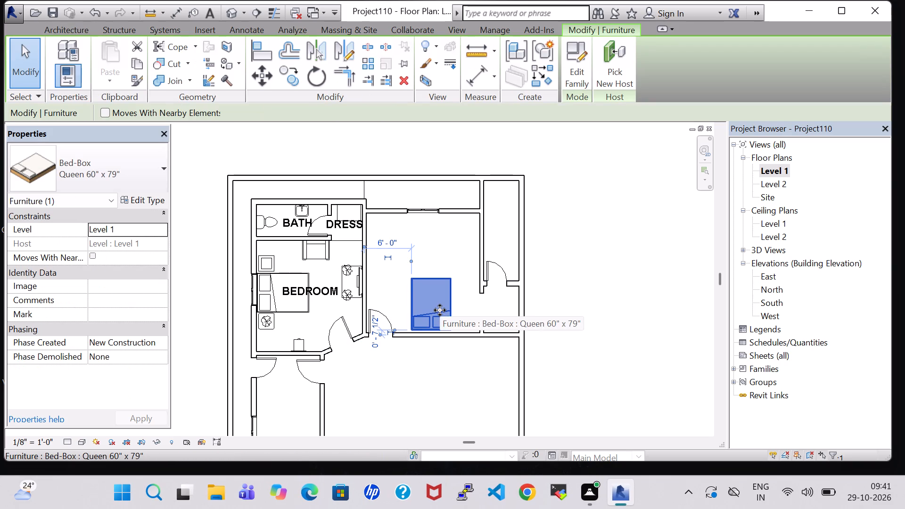
# Nudge the new queen bed away from the BEDROOM partition until it is 7' 0" from it.
pyautogui.press('Right')
pyautogui.press('Right')
pyautogui.press('Right')
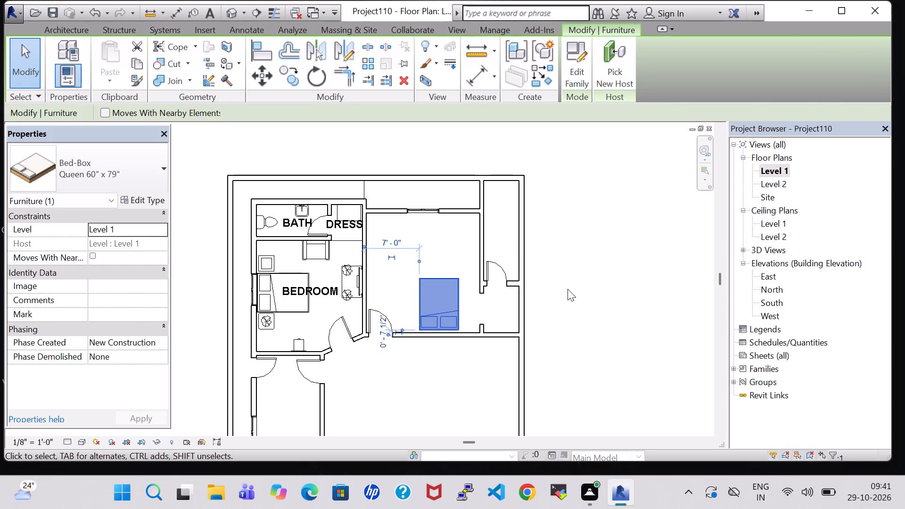
pyautogui.click(568, 289)
# Place another Table-Coffee 24" x 24" x 24" beside the new bed's headboard, on the side away from the door, 1' 7" from the wall.
pyautogui.click(270, 267)
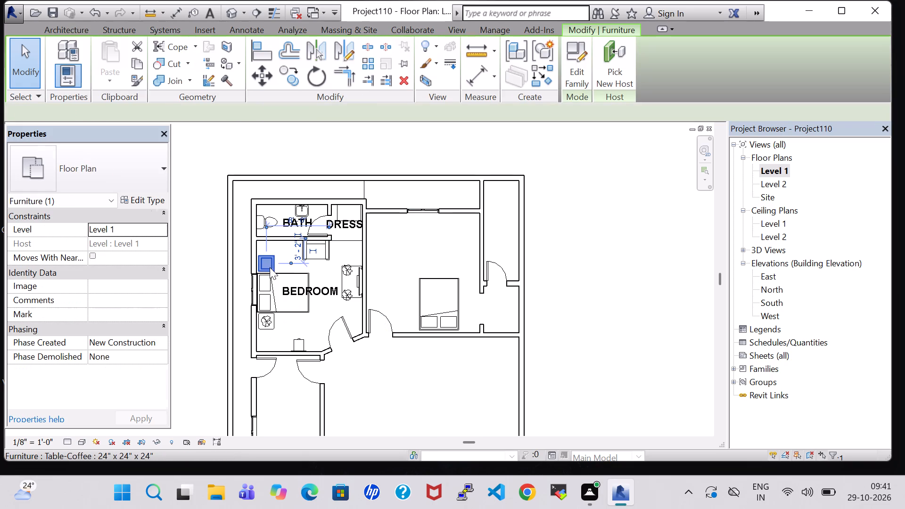
pyautogui.rightClick(270, 267)
pyautogui.click(355, 256)
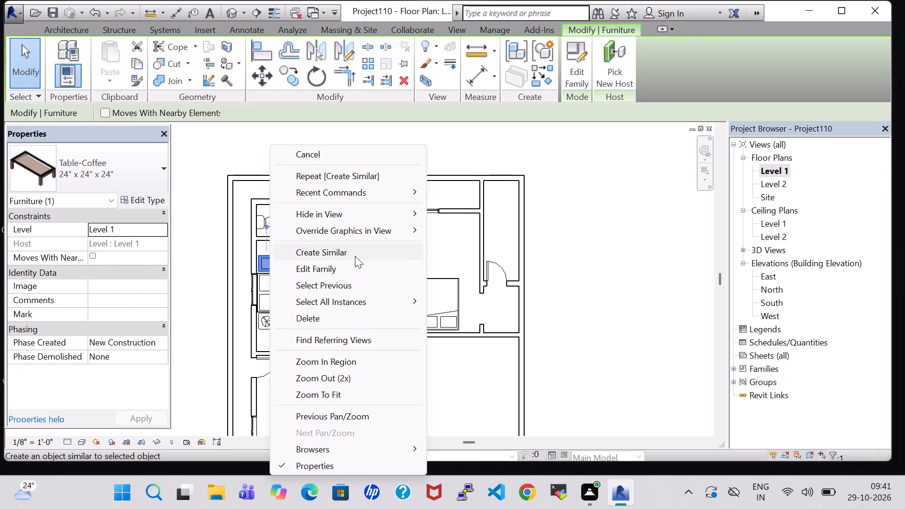
pyautogui.scroll(9, 475, 324)
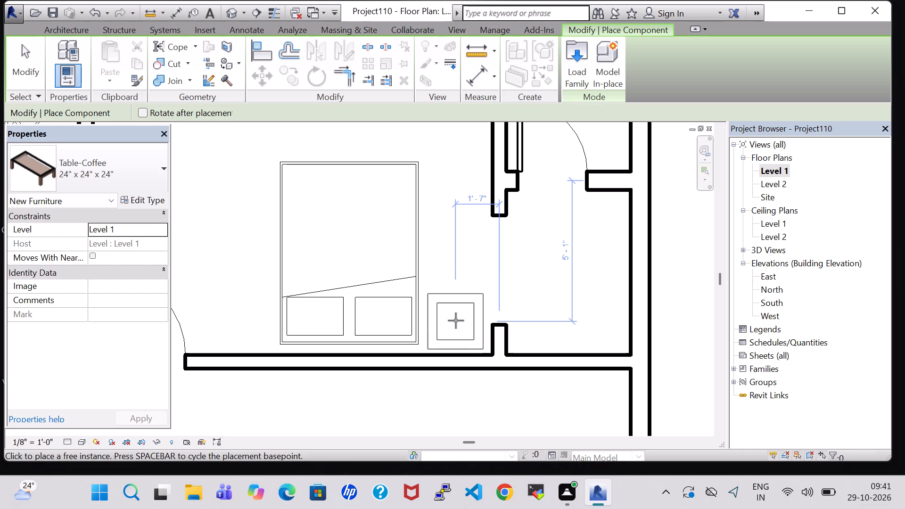
pyautogui.click(456, 320)
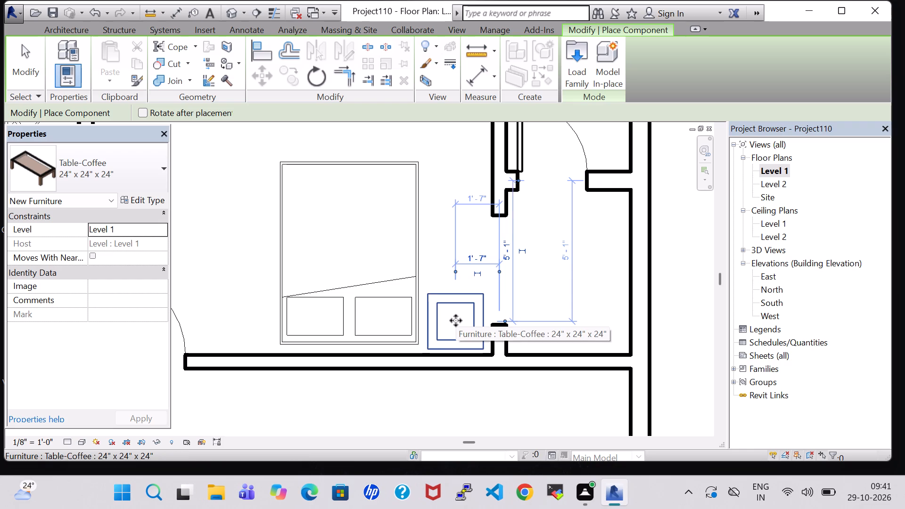
pyautogui.press('Escape')
pyautogui.press('Escape')
# Place another Table-End 24" x 24" beside the new bed, just in front of the coffee table on the window side.
pyautogui.scroll(-8, 456, 320)
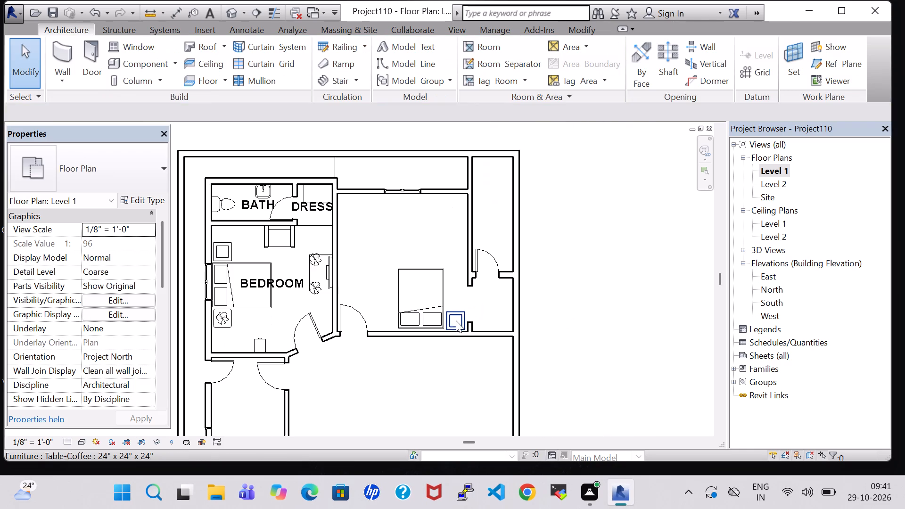
pyautogui.click(235, 316)
pyautogui.rightClick(235, 316)
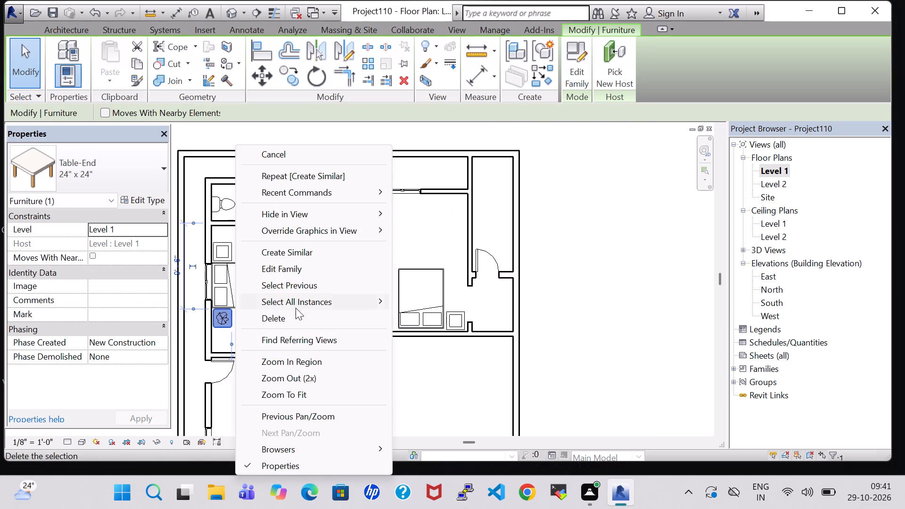
pyautogui.click(327, 259)
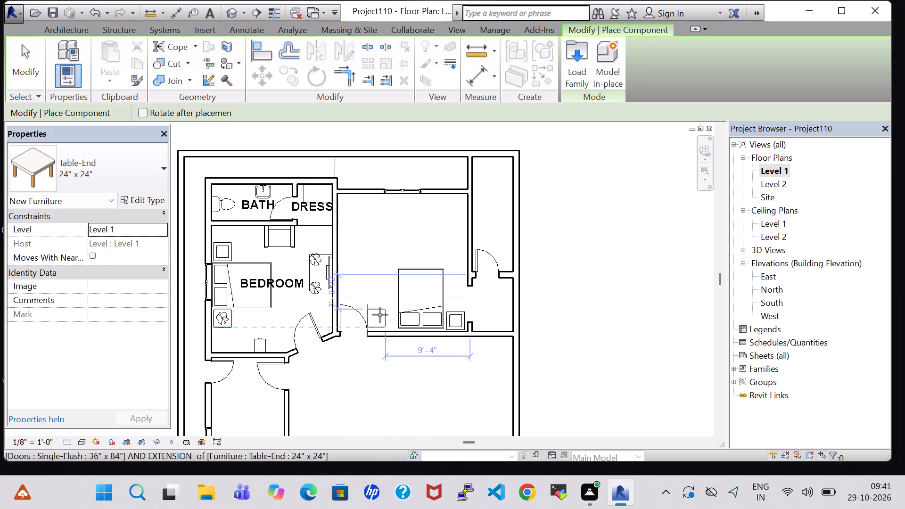
pyautogui.scroll(8, 381, 315)
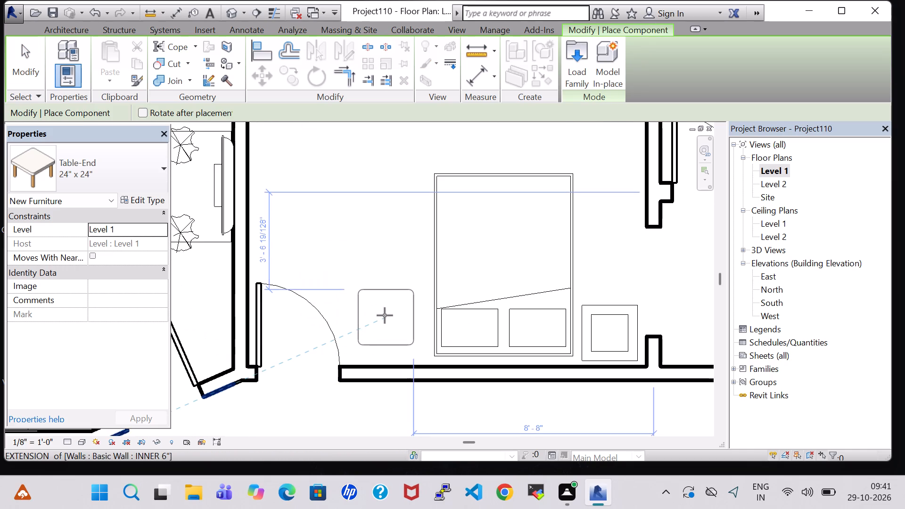
pyautogui.click(607, 264)
pyautogui.press('Escape')
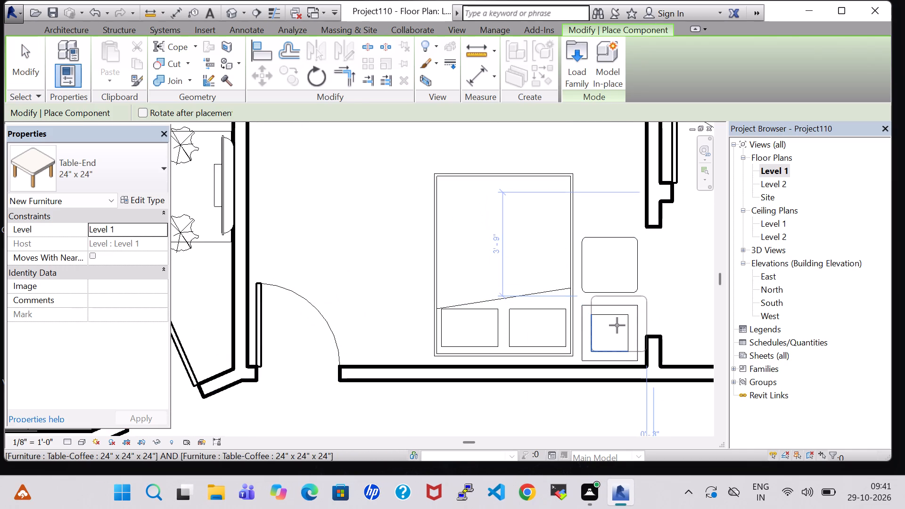
pyautogui.press('Escape')
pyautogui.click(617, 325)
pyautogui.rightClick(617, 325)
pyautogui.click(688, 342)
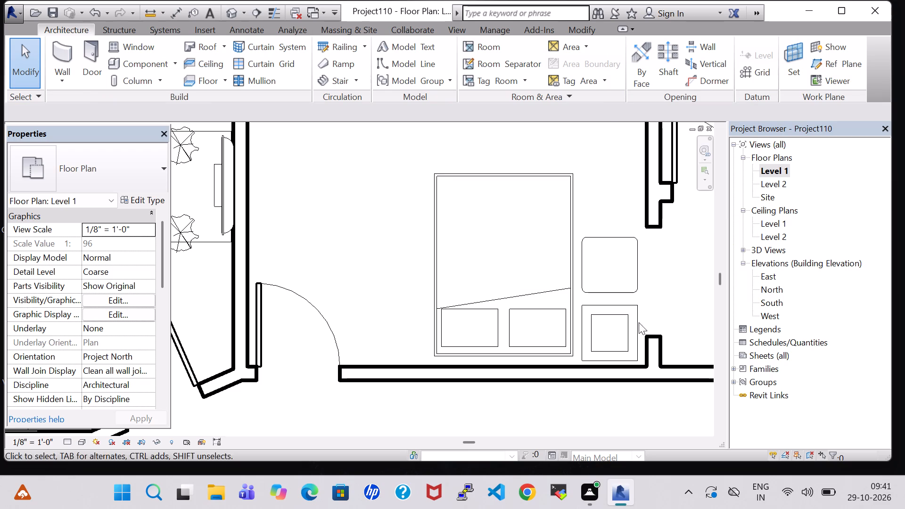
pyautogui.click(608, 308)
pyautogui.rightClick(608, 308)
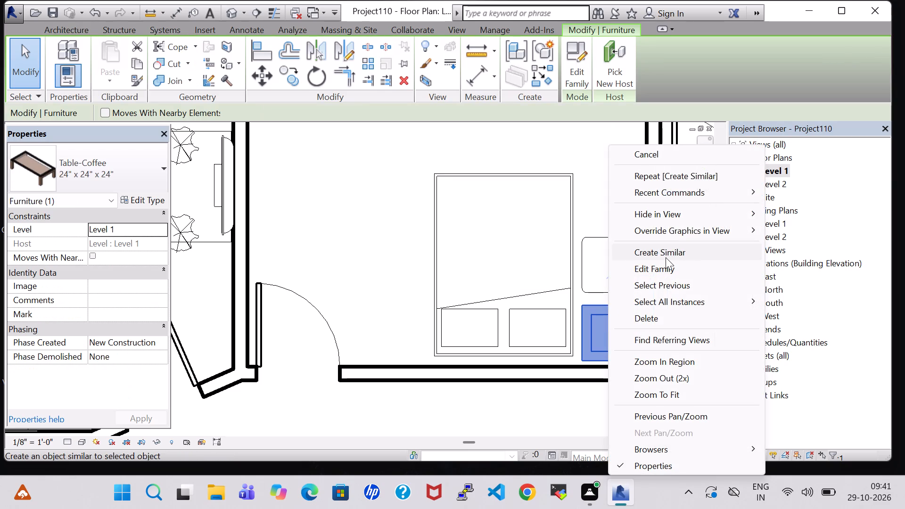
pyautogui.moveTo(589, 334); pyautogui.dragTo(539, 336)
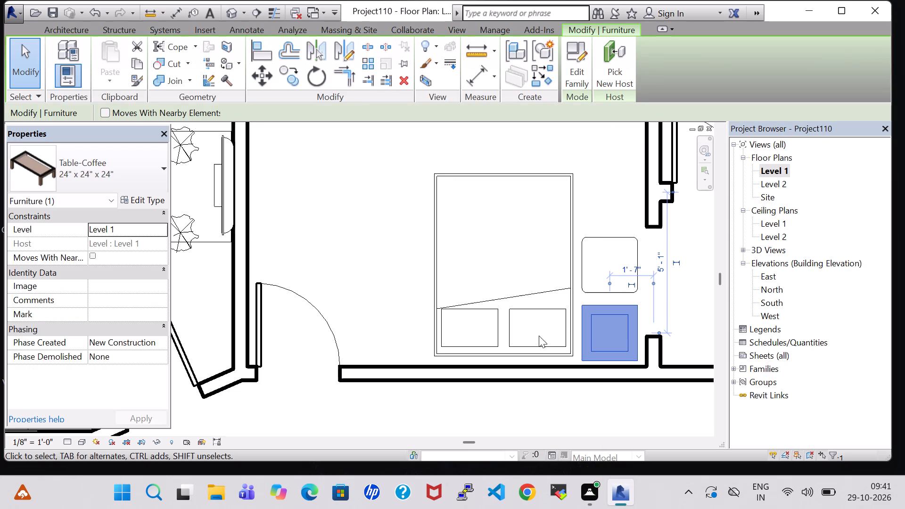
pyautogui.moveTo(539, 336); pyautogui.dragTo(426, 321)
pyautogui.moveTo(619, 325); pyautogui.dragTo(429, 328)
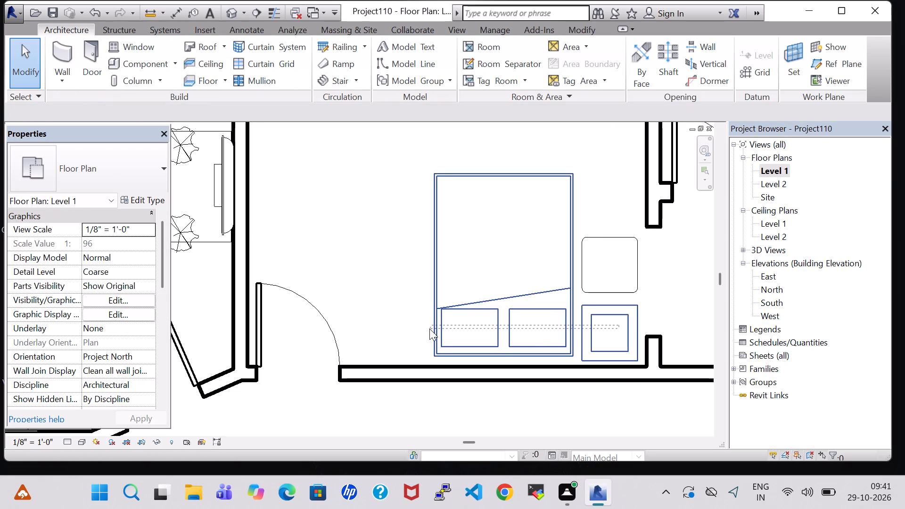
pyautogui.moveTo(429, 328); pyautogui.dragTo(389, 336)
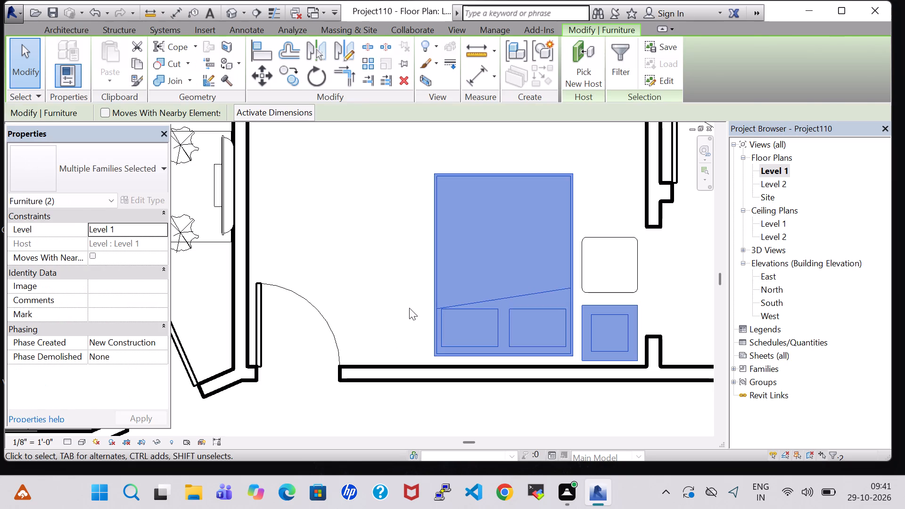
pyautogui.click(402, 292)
# Move the new coffee table to the door side of the bed, about 9' 4" from the wall on the opposite side.
pyautogui.moveTo(617, 316); pyautogui.dragTo(426, 319)
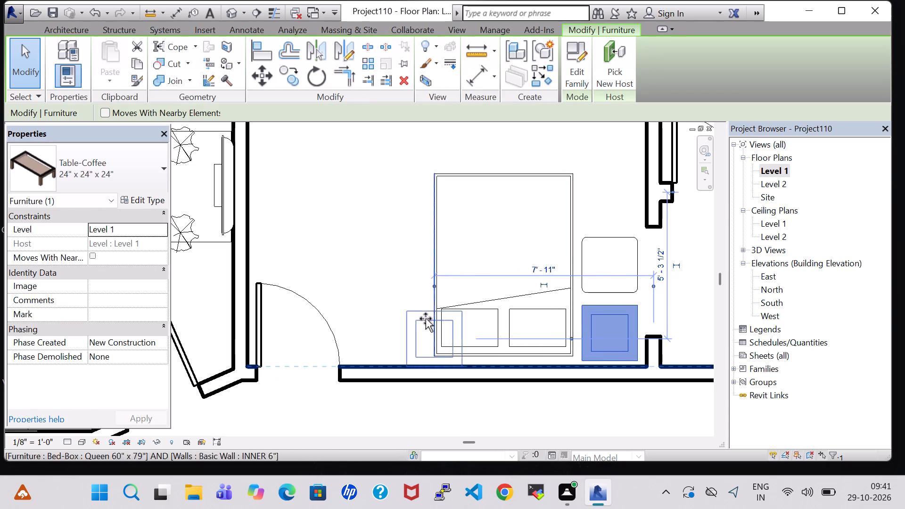
pyautogui.moveTo(426, 319); pyautogui.dragTo(402, 311)
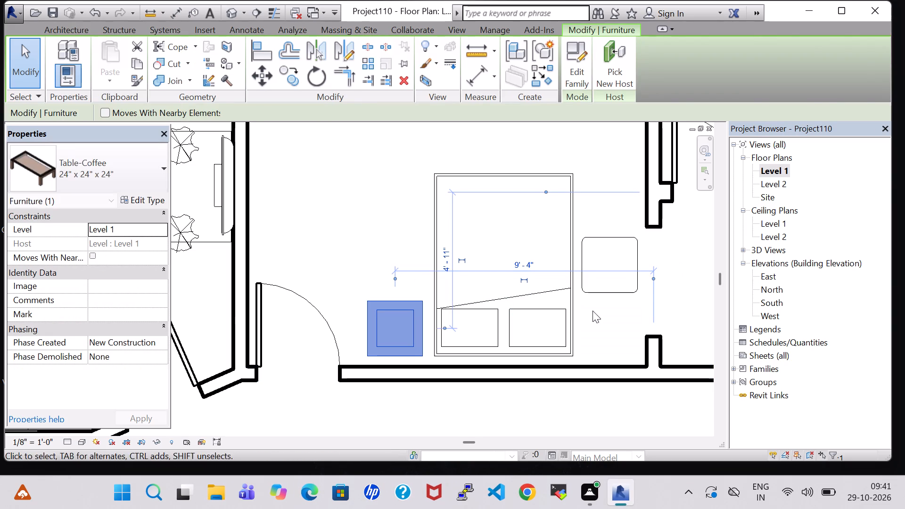
pyautogui.press('Escape')
pyautogui.press('Escape')
# Nudge the new end table toward the headboard wall until it sits beside the pillows, at 4' 1 1/2" on its position dimension.
pyautogui.click(603, 291)
pyautogui.press('Down')
pyautogui.press('Down')
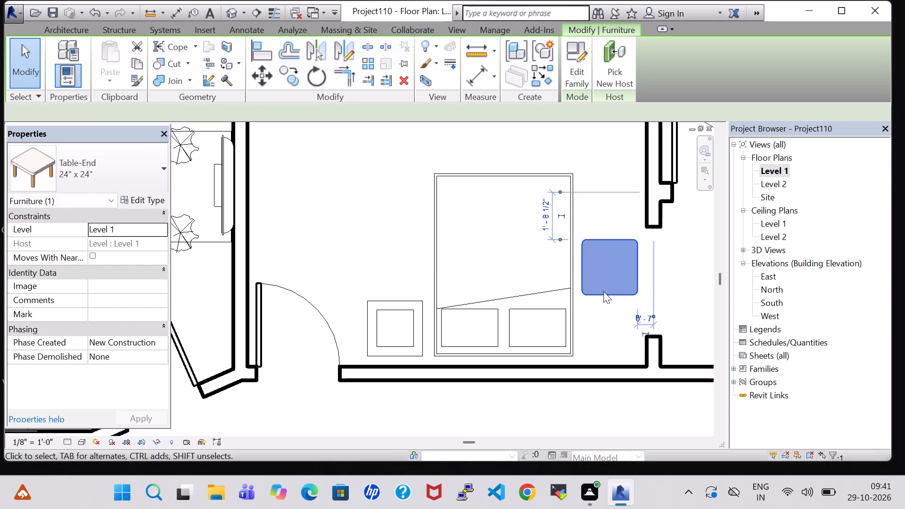
pyautogui.press('Down')
pyautogui.press('Down')
pyautogui.press('Down')
pyautogui.press('Down')
pyautogui.press('Down')
pyautogui.press('Down')
pyautogui.press('Down')
pyautogui.press('Down')
pyautogui.press('Down')
pyautogui.press('Down')
pyautogui.press('Down')
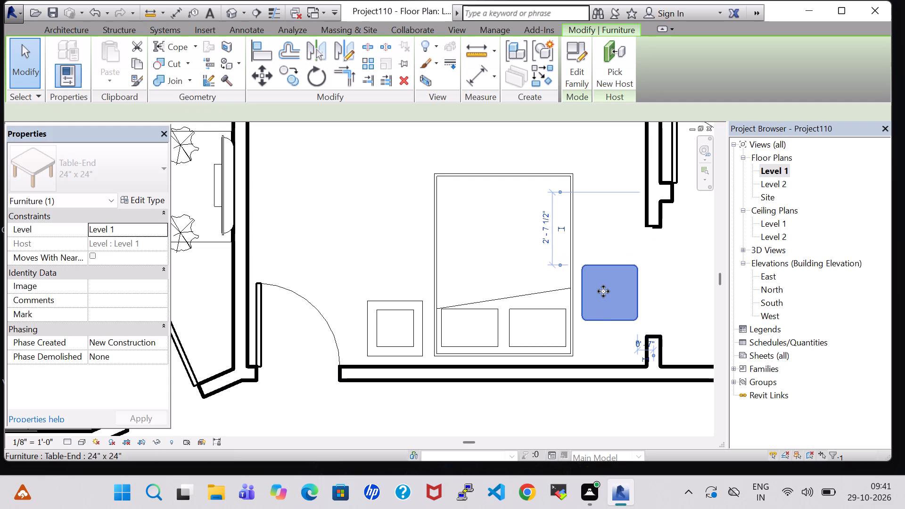
pyautogui.press('Down')
pyautogui.press('Down')
pyautogui.press('Down')
pyautogui.press('Down')
pyautogui.press('Down')
pyautogui.press('Down')
pyautogui.press('Down')
pyautogui.press('Down')
pyautogui.press('Down')
pyautogui.press('Down')
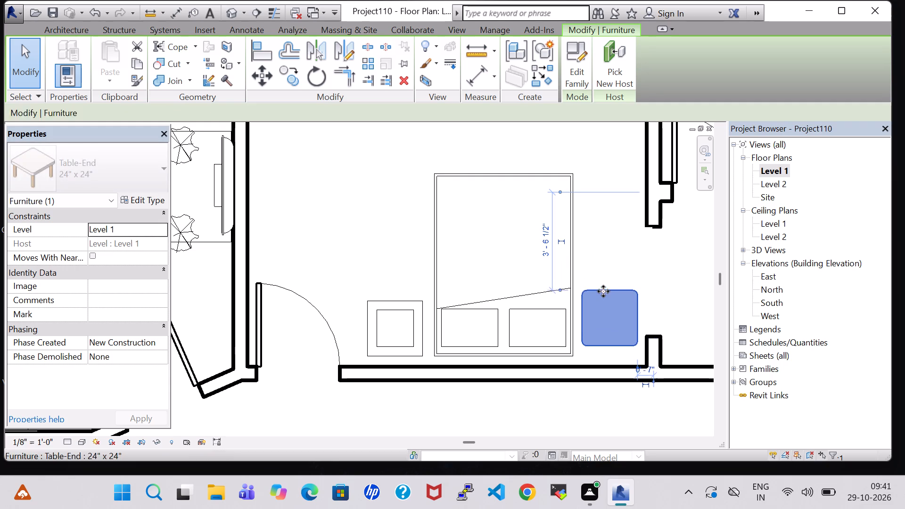
pyautogui.press('Down')
pyautogui.press('Down')
pyautogui.press('Down')
pyautogui.press('Down')
pyautogui.press('Down')
pyautogui.press('Down')
pyautogui.press('Down')
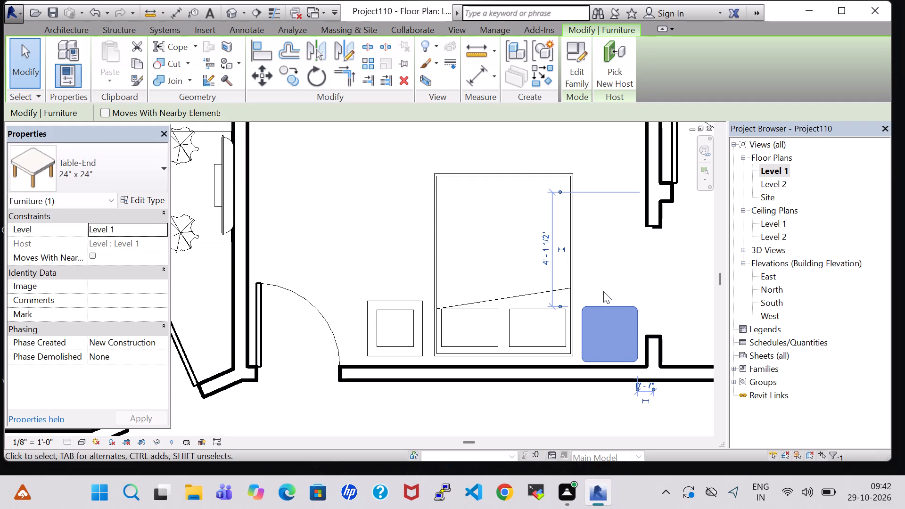
# Nudge the new queen bed slightly toward the headboard wall and toward the end table.
pyautogui.click(494, 170)
pyautogui.press('Down')
pyautogui.press('Down')
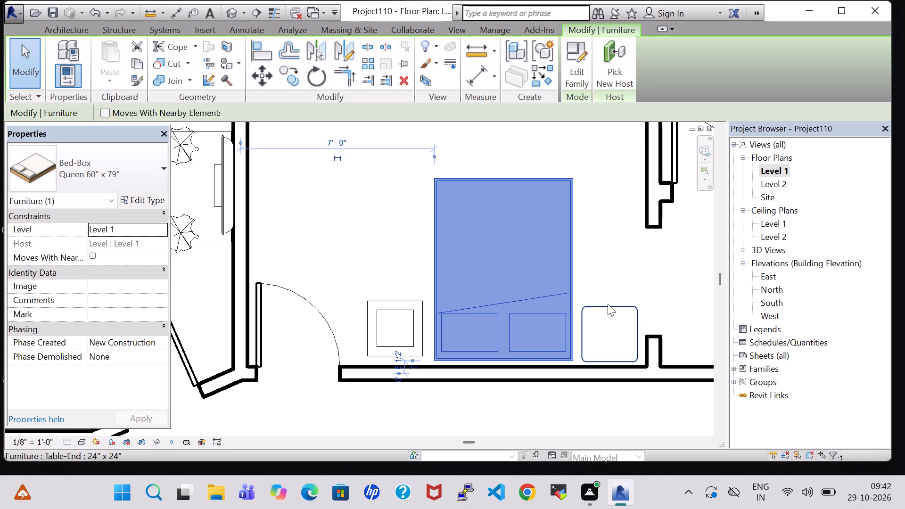
pyautogui.press('Right')
pyautogui.press('Right')
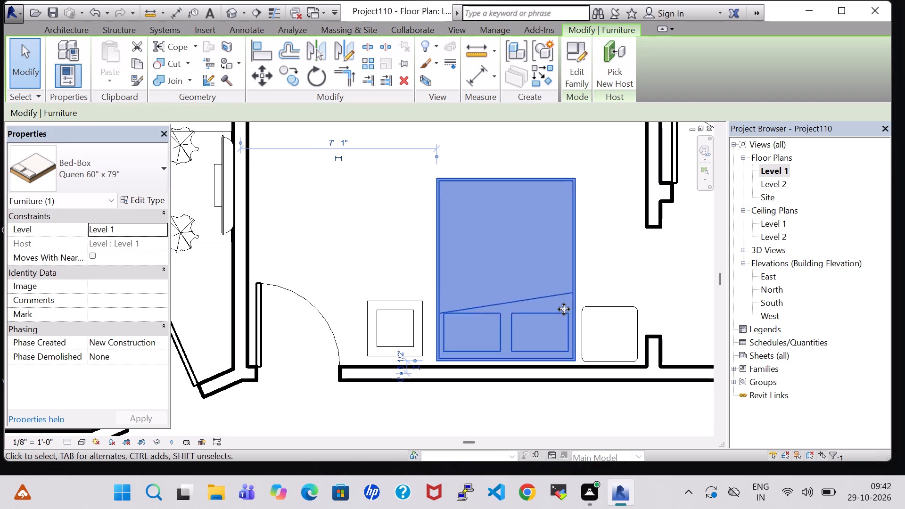
# Nudge the coffee table closer to the bed, 8' 11" from the far side wall, and level with the bed's headboard end.
pyautogui.click(375, 337)
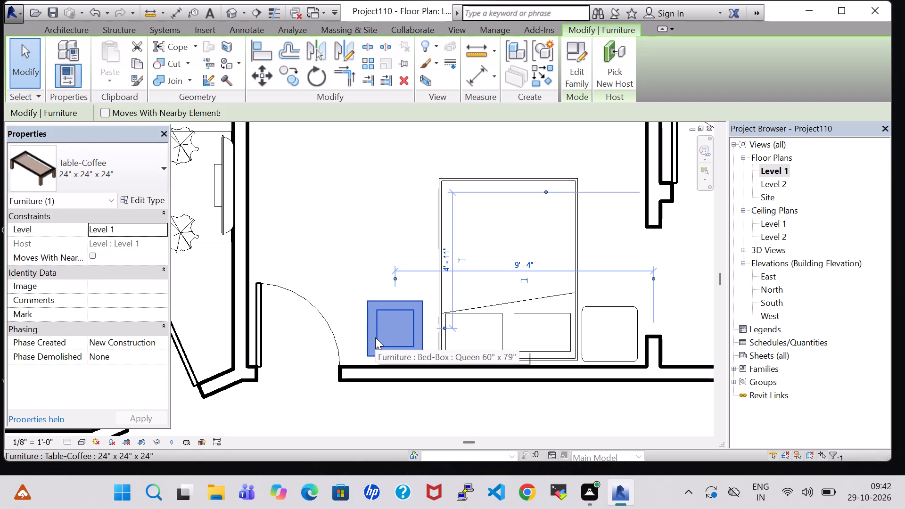
pyautogui.press('Right')
pyautogui.press('Right')
pyautogui.press('Right')
pyautogui.press('Right')
pyautogui.press('Right')
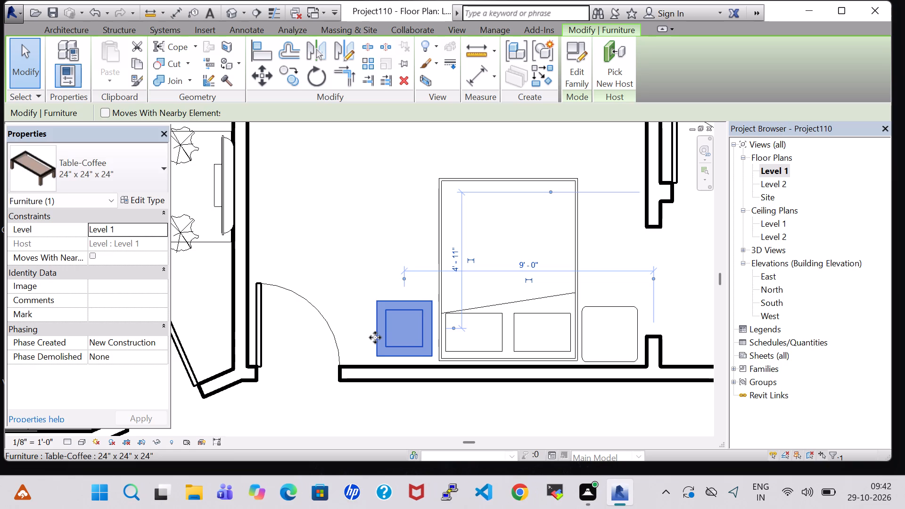
pyautogui.press('Down')
pyautogui.press('Down')
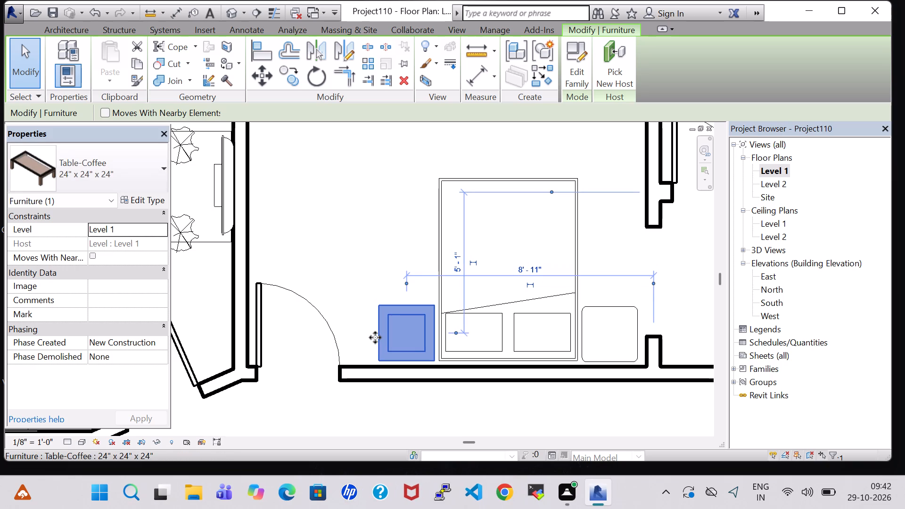
pyautogui.click(346, 266)
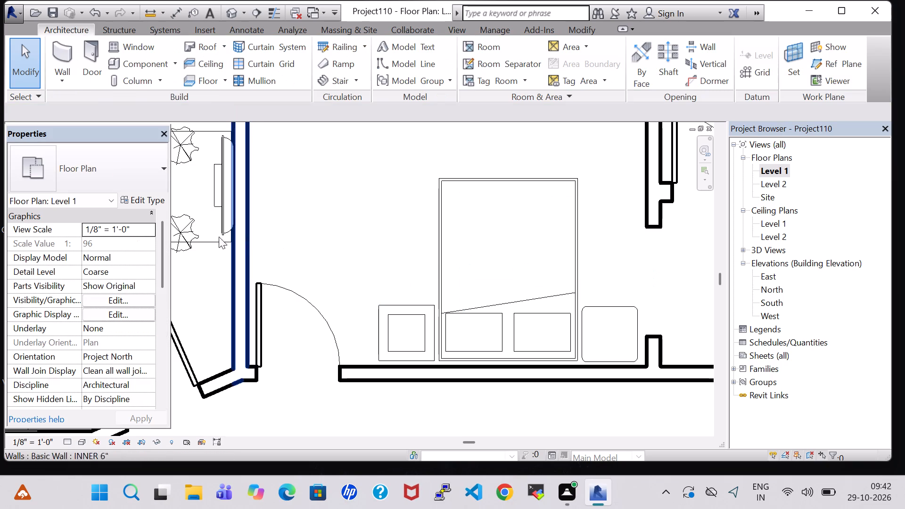
# Place another RPC Plant - Tropical Agave - 1.5' at the front edge of the new end table.
pyautogui.click(189, 228)
pyautogui.rightClick(189, 228)
pyautogui.click(261, 249)
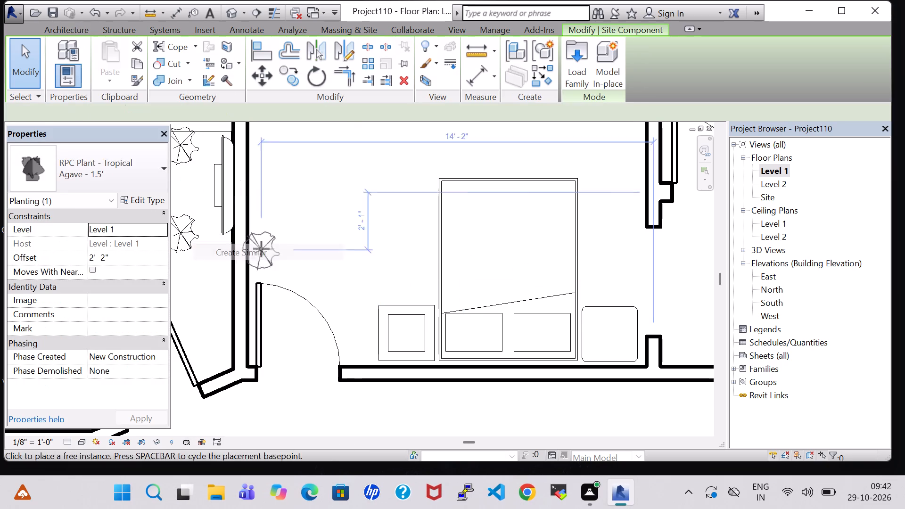
pyautogui.click(615, 308)
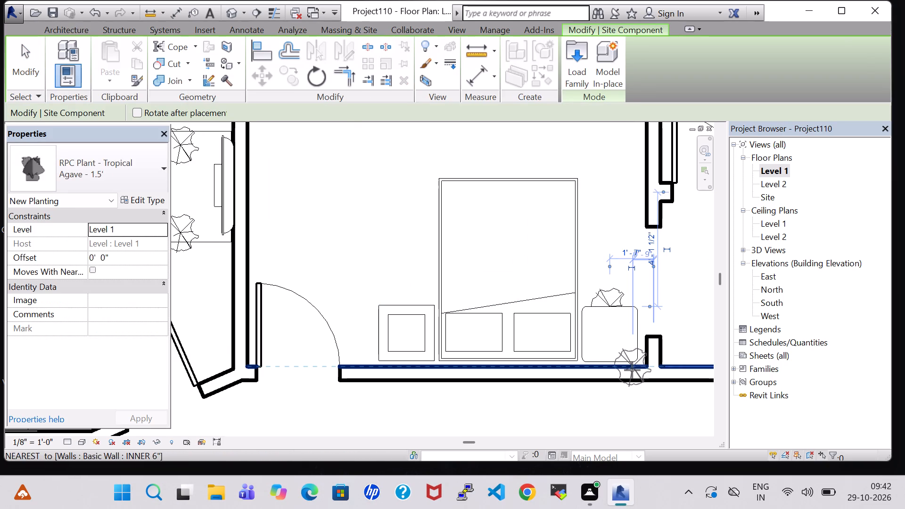
pyautogui.press('Escape')
pyautogui.press('Escape')
# Set the new Agave plant's level offset to 2' 0".
pyautogui.click(611, 293)
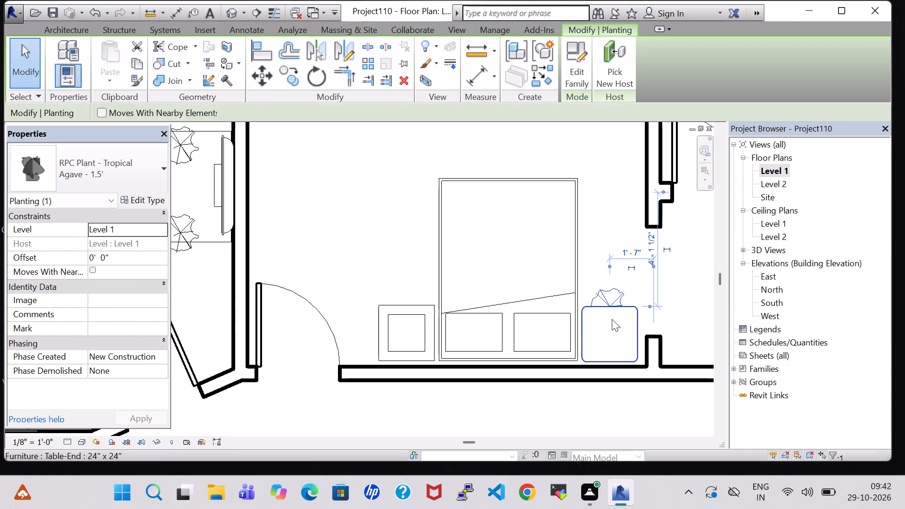
pyautogui.click(601, 294)
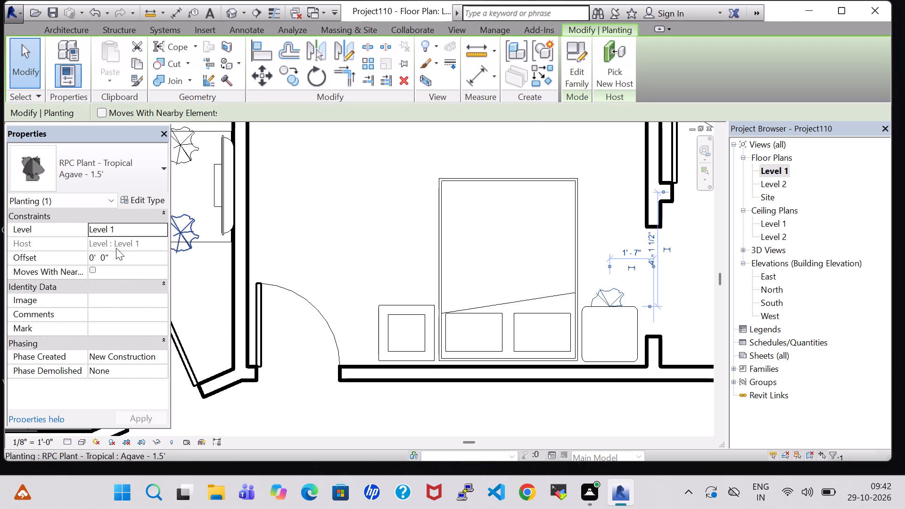
pyautogui.click(97, 258)
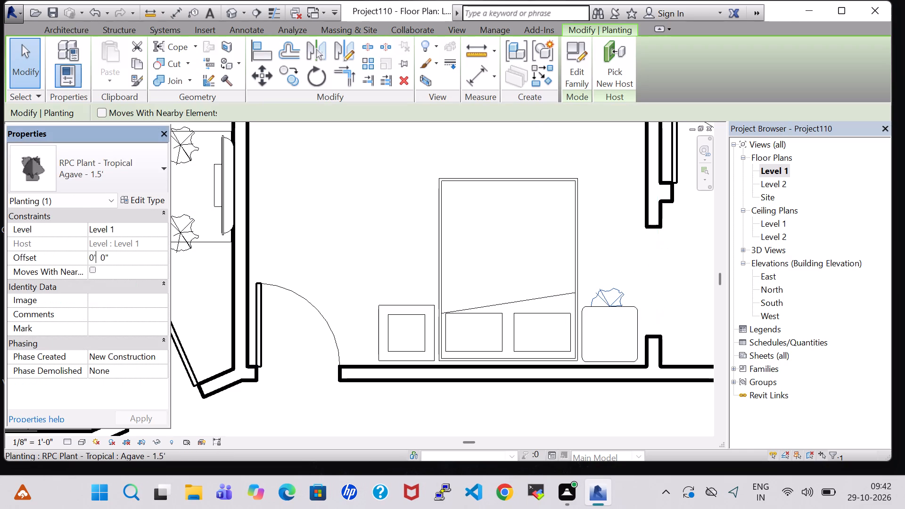
pyautogui.press('Left')
pyautogui.press('BackSpace')
pyautogui.press('2')
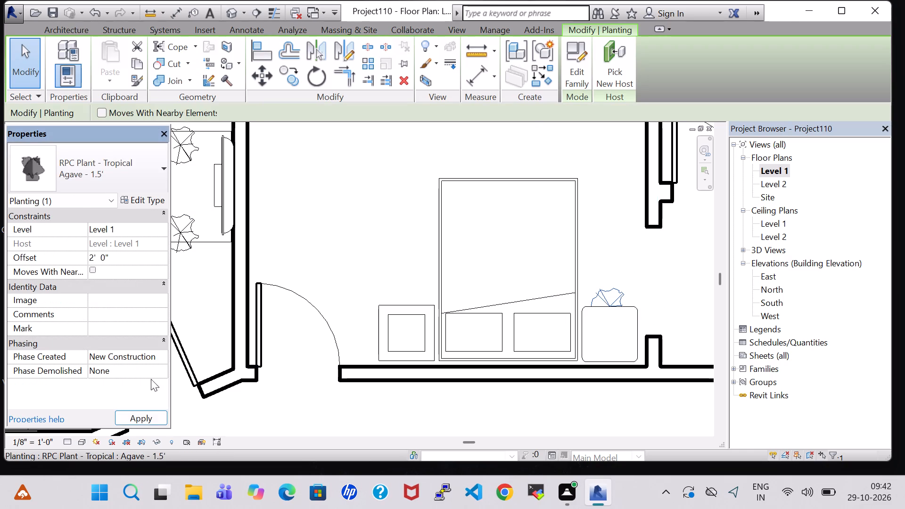
pyautogui.click(149, 420)
# Nudge the new Agave plant toward the headboard wall until it is centred on the end table.
pyautogui.press('Down')
pyautogui.press('Down')
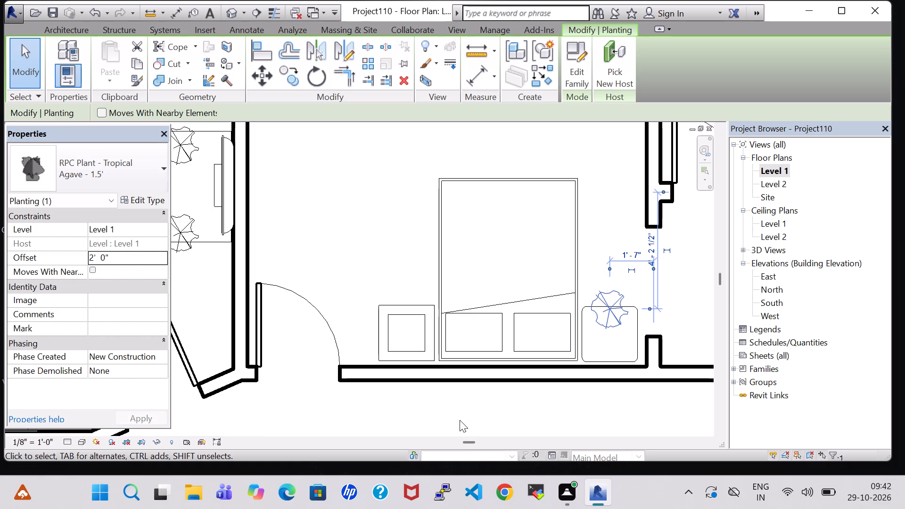
pyautogui.press('Down')
pyautogui.press('Down')
pyautogui.press('Down')
pyautogui.press('Down')
pyautogui.press('Down')
pyautogui.press('Down')
pyautogui.press('Down')
pyautogui.press('Down')
pyautogui.press('Down')
pyautogui.press('Down')
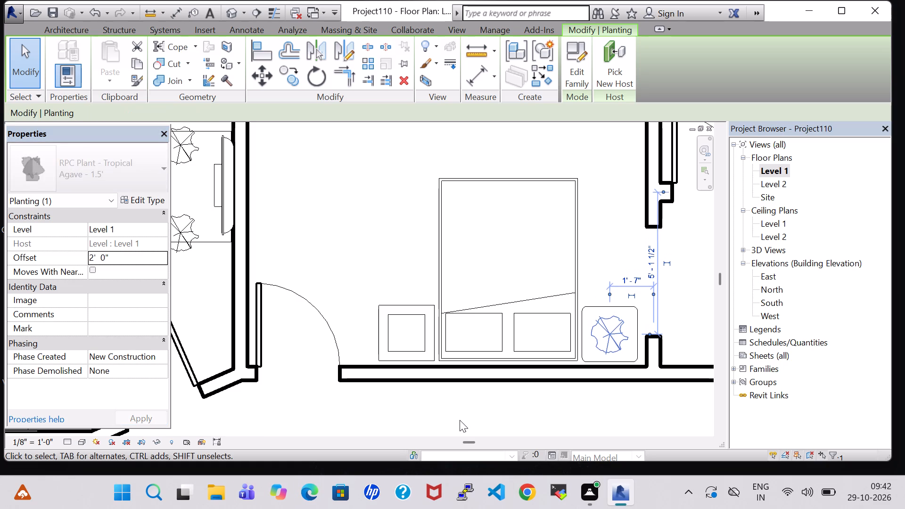
# Lengthen the short INNER 6" wall stub beside the Agave plant's end table to about 2' 5".
pyautogui.click(359, 248)
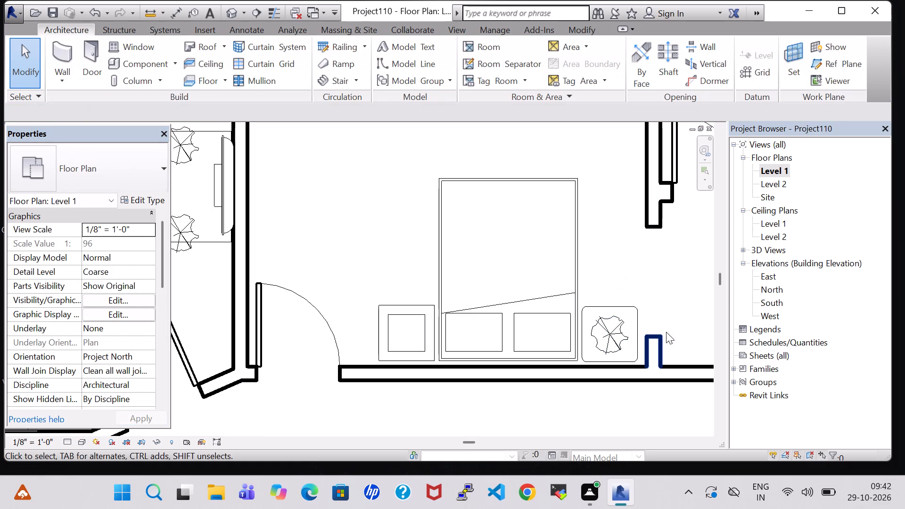
pyautogui.click(654, 338)
pyautogui.press('Up')
pyautogui.press('Up')
pyautogui.press('Up')
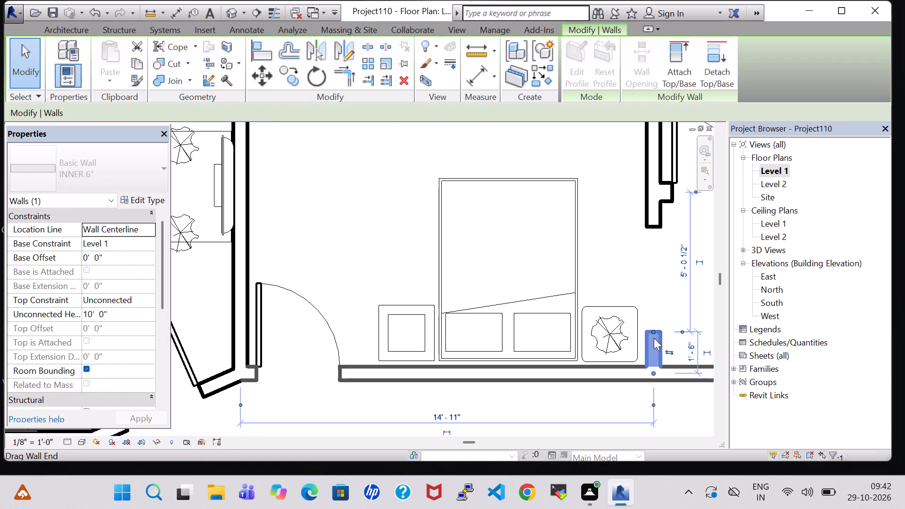
pyautogui.press('Up')
pyautogui.press('Up')
pyautogui.press('Up')
pyautogui.press('Up')
pyautogui.press('Up')
pyautogui.press('Up')
pyautogui.press('Up')
pyautogui.press('Up')
pyautogui.press('Up')
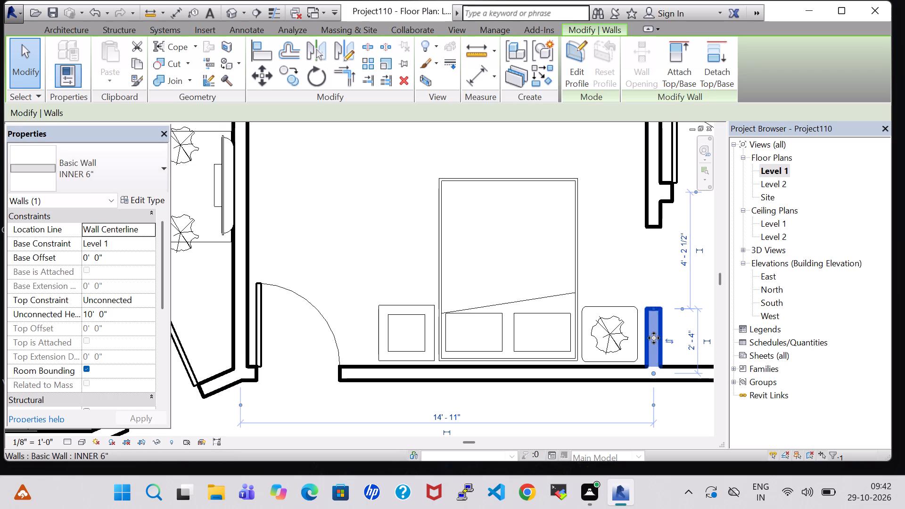
pyautogui.press('Up')
pyautogui.click(551, 142)
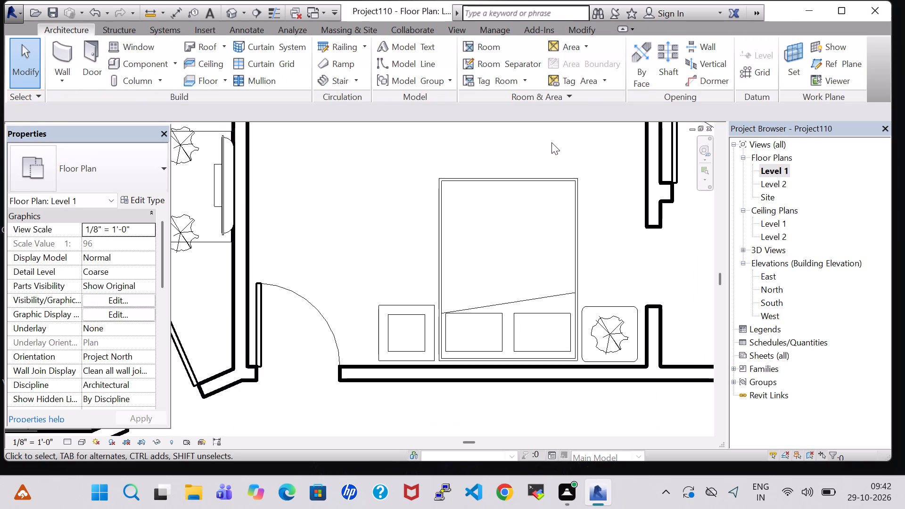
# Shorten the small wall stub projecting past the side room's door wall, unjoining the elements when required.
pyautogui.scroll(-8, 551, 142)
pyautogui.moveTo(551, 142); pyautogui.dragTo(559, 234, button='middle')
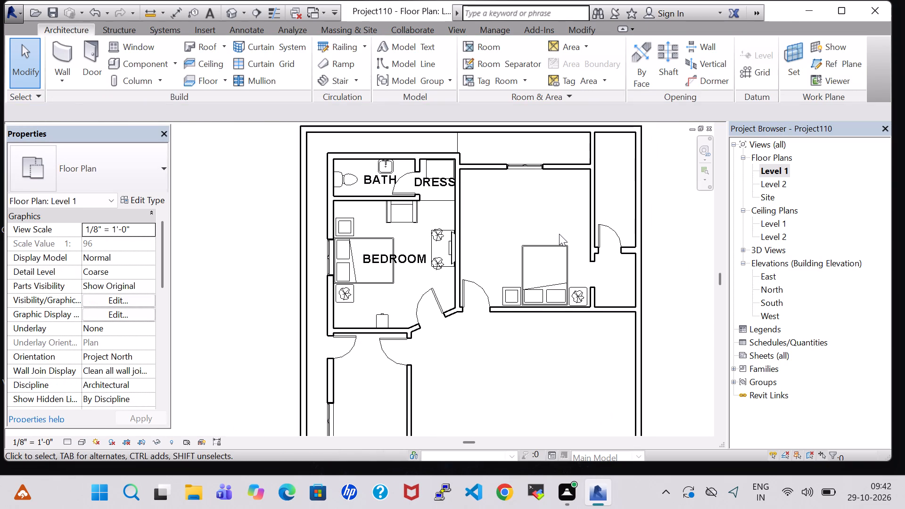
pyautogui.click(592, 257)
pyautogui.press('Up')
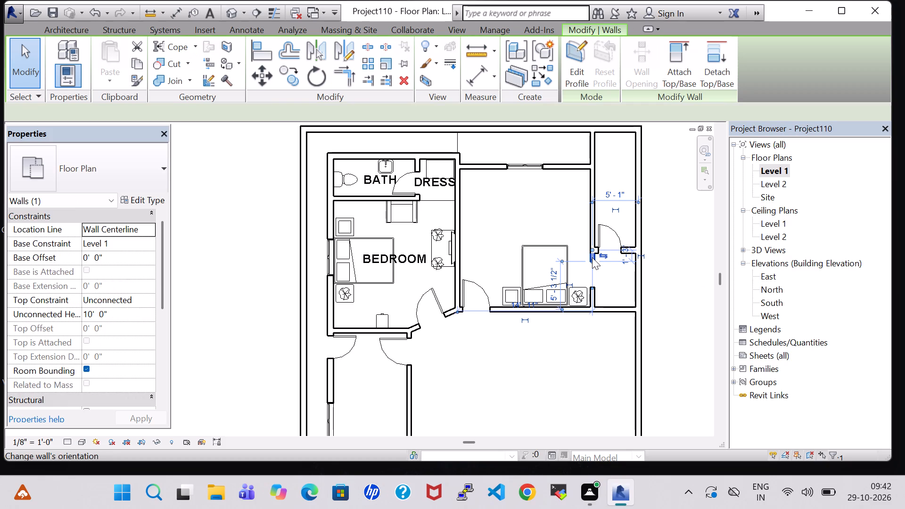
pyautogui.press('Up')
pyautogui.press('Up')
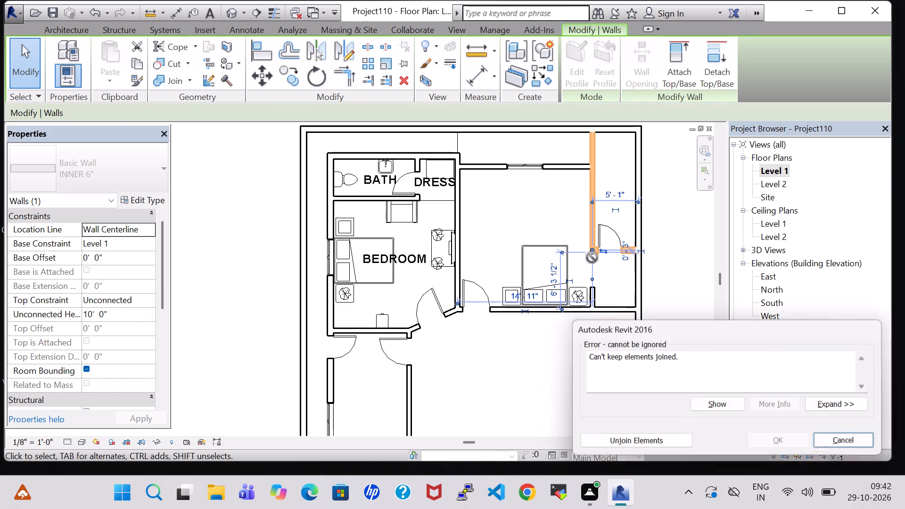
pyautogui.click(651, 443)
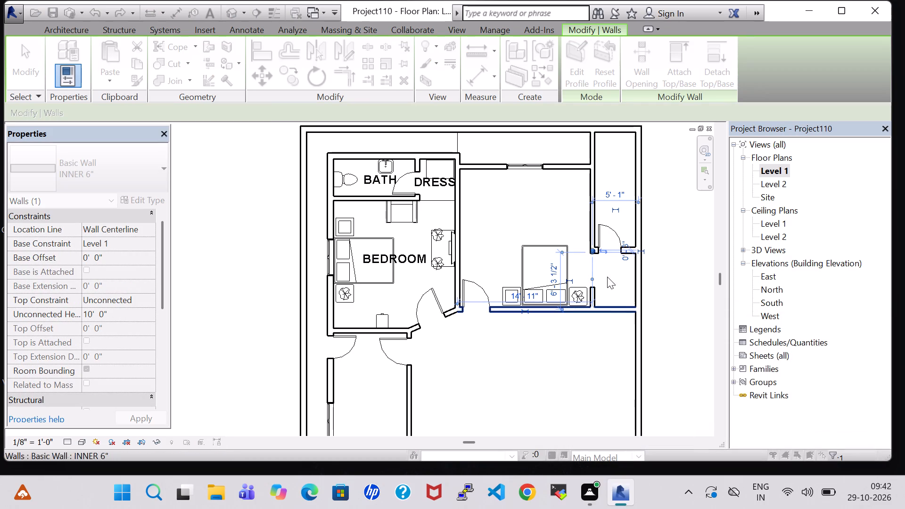
# Delete the leftover wall stub at the corner beside the side room's door.
pyautogui.click(601, 238)
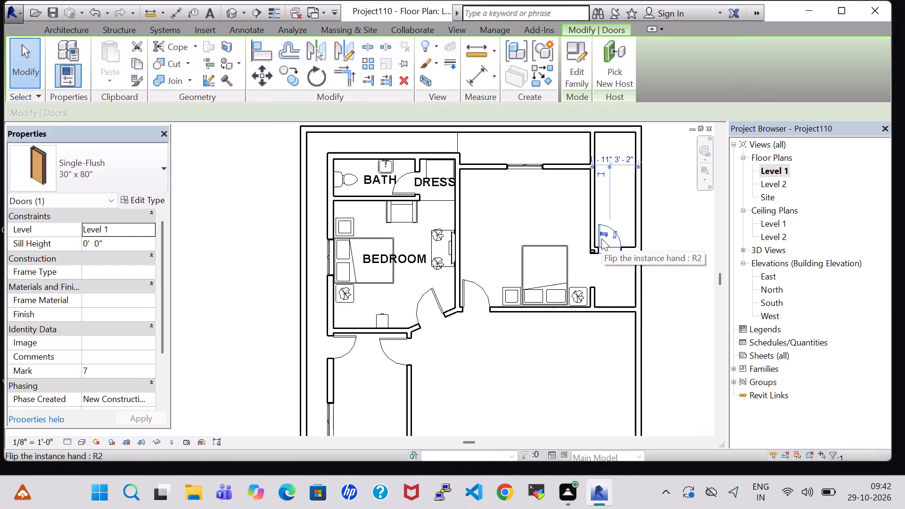
pyautogui.press('Up')
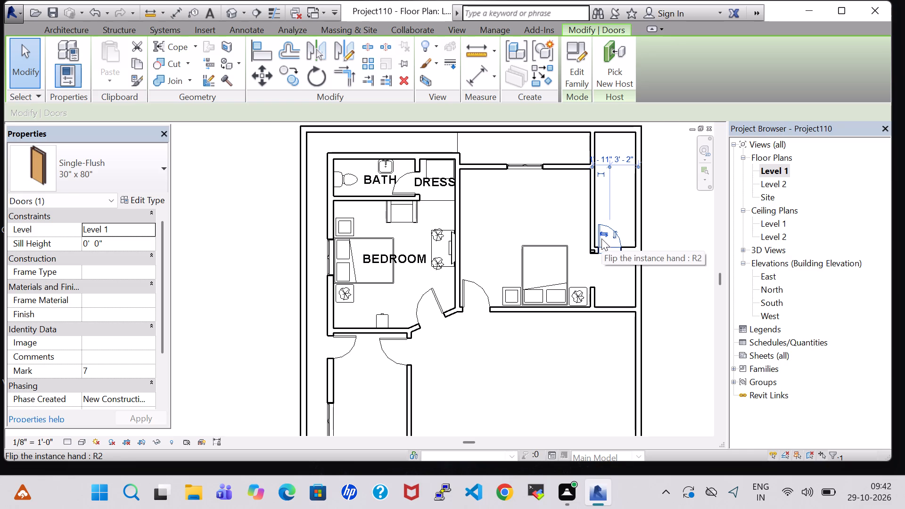
pyautogui.scroll(7, 601, 252)
pyautogui.click(573, 247)
pyautogui.press('Delete')
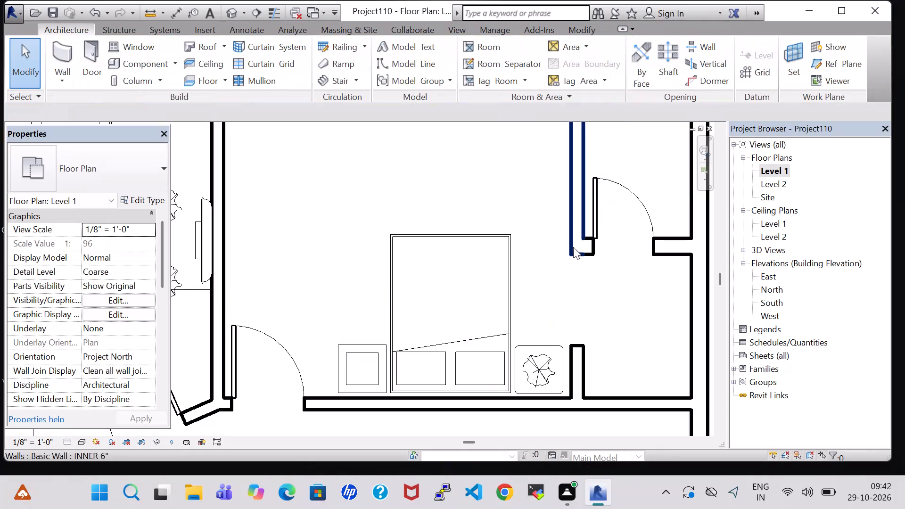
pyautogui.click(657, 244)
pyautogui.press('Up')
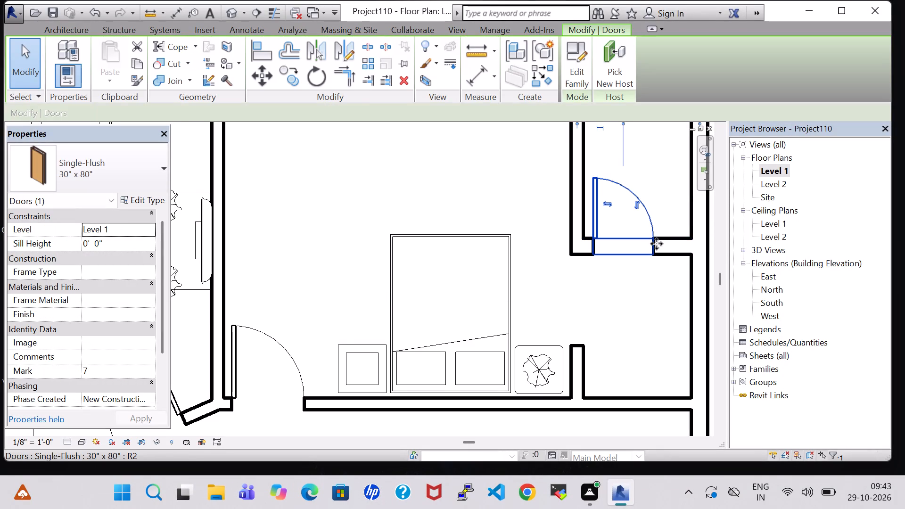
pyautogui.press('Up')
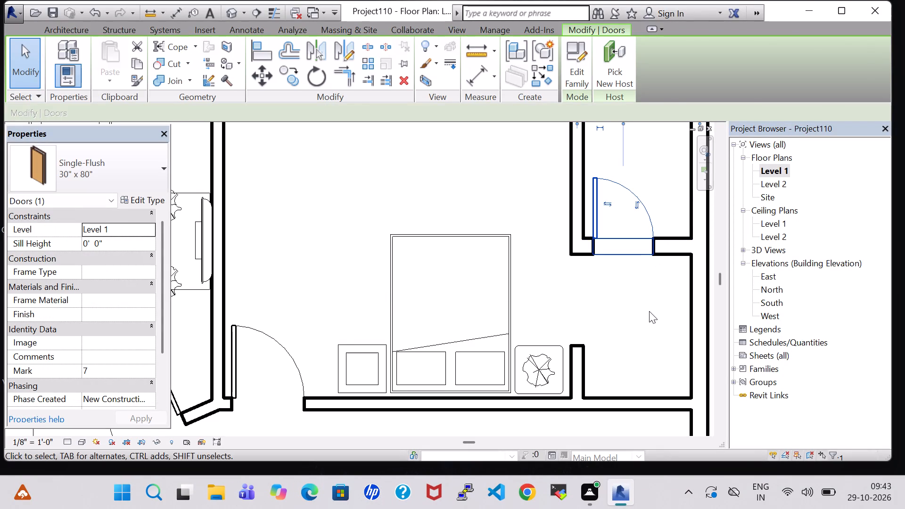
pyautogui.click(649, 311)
# Nudge the side room's Generic - 8" wall with its door away from the headboard wall, to 9' 0 1/2" from it.
pyautogui.click(666, 232)
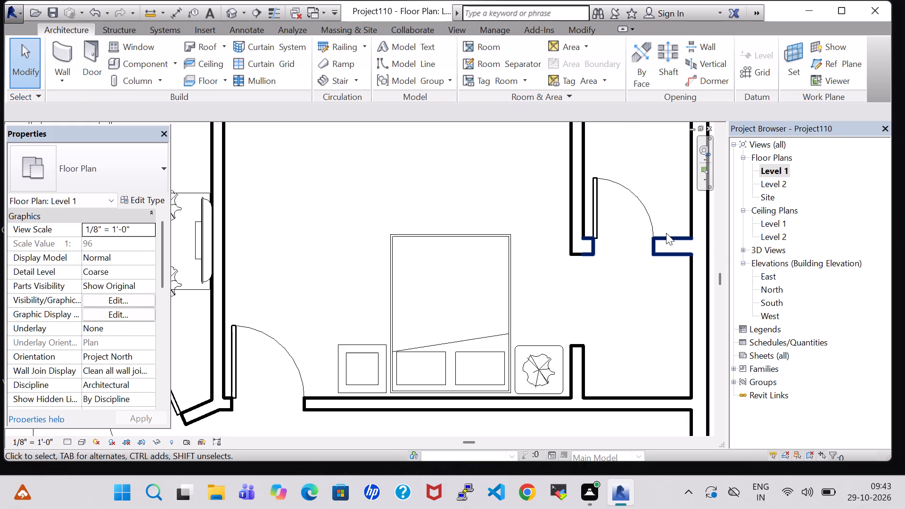
pyautogui.click(666, 233)
pyautogui.press('Up')
pyautogui.press('Up')
pyautogui.press('Up')
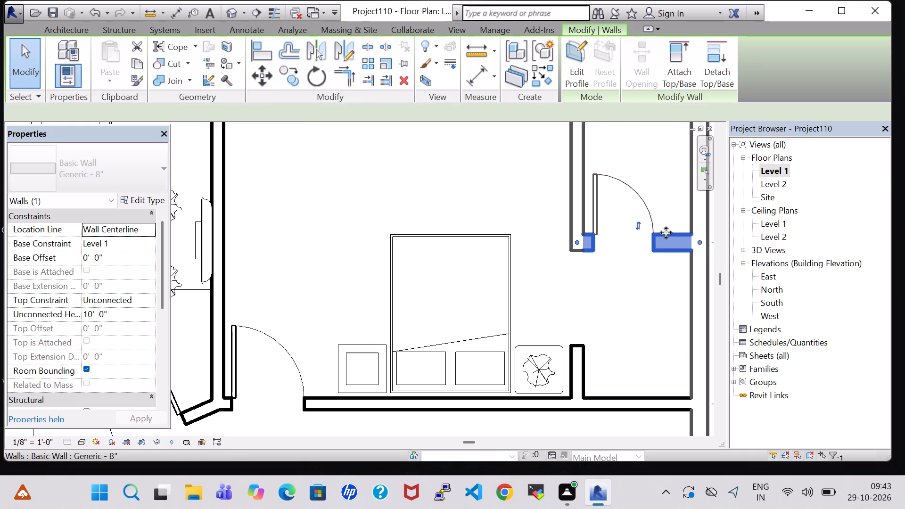
pyautogui.press('Up')
pyautogui.press('Up')
pyautogui.press('Up')
pyautogui.press('Up')
pyautogui.press('Up')
pyautogui.press('Up')
pyautogui.press('Up')
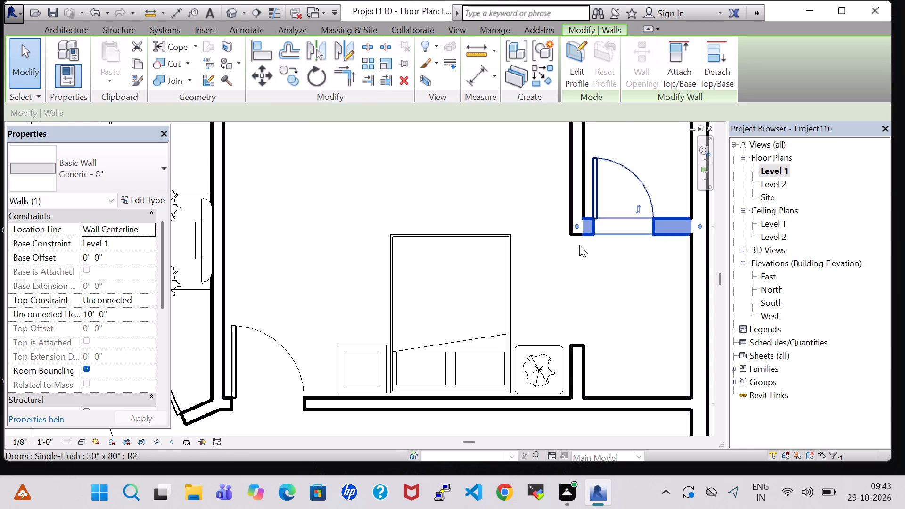
pyautogui.scroll(-4, 581, 262)
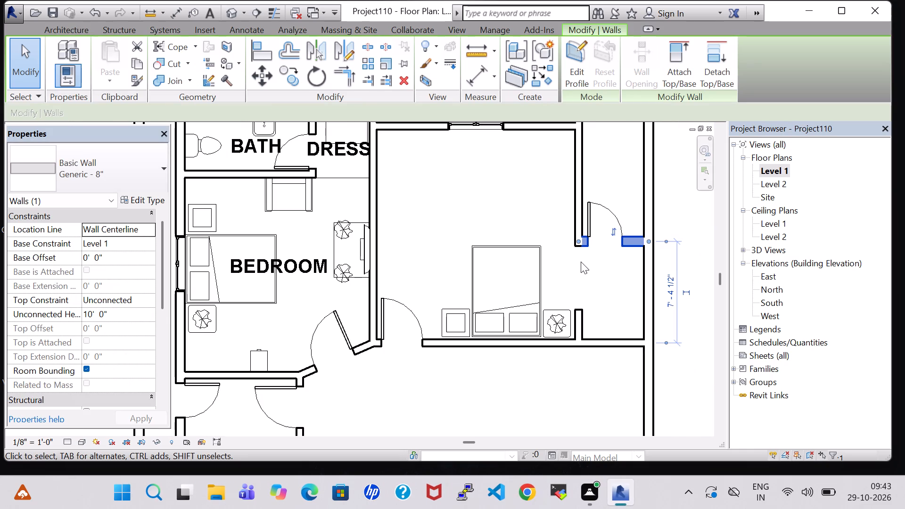
pyautogui.scroll(-3, 581, 262)
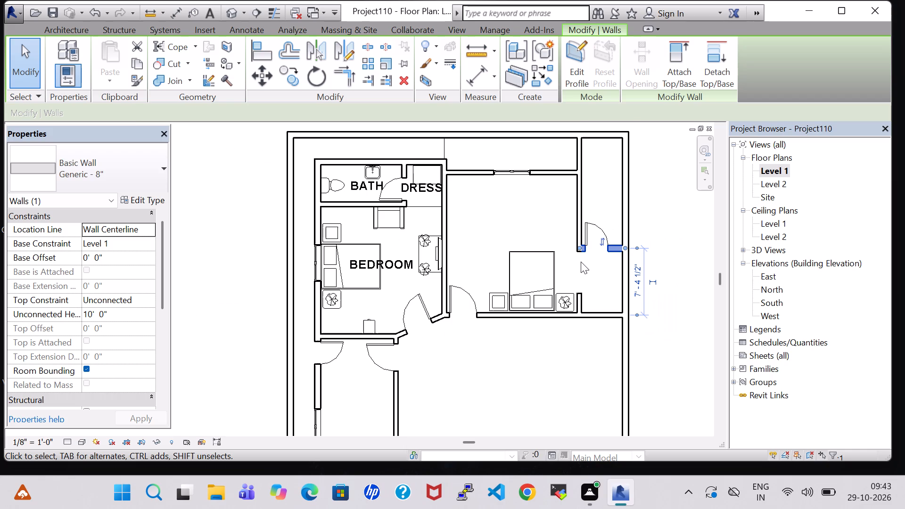
pyautogui.press('Up')
pyautogui.press('Up')
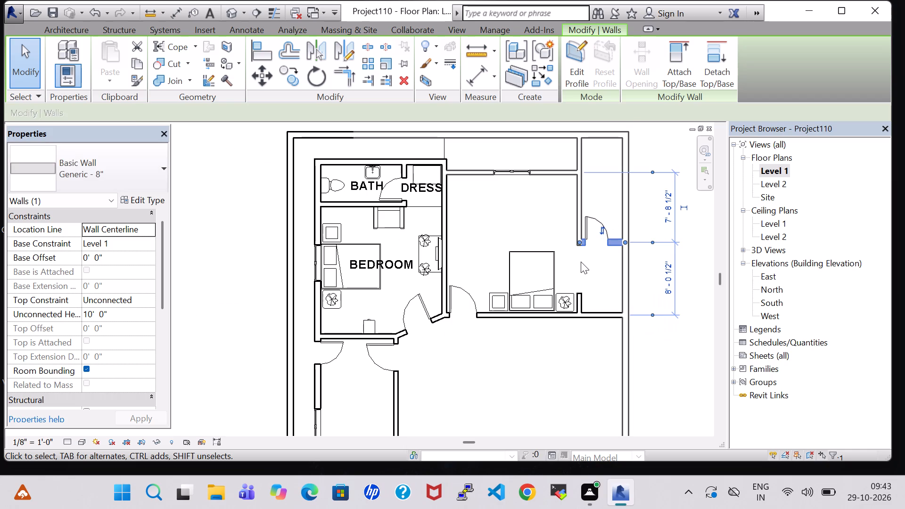
pyautogui.press('Up')
pyautogui.press('Up')
pyautogui.press('Up')
pyautogui.press('Up')
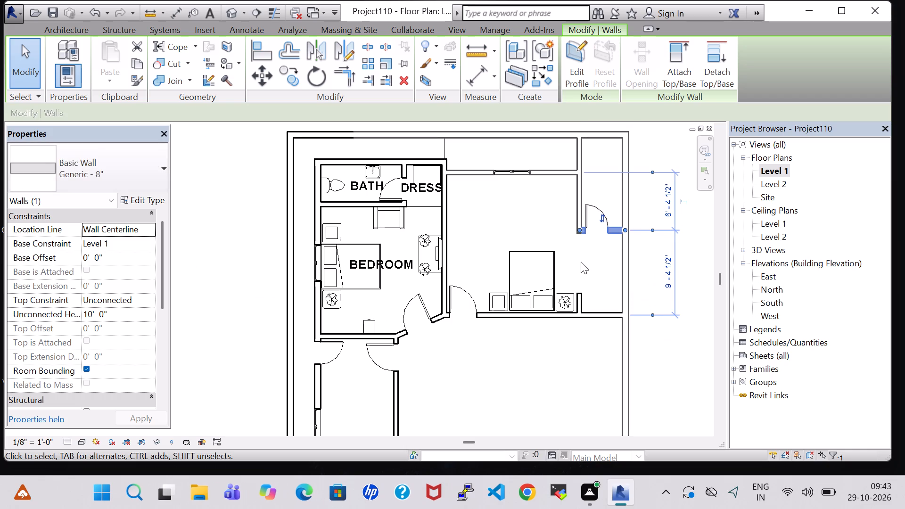
pyautogui.press('Down')
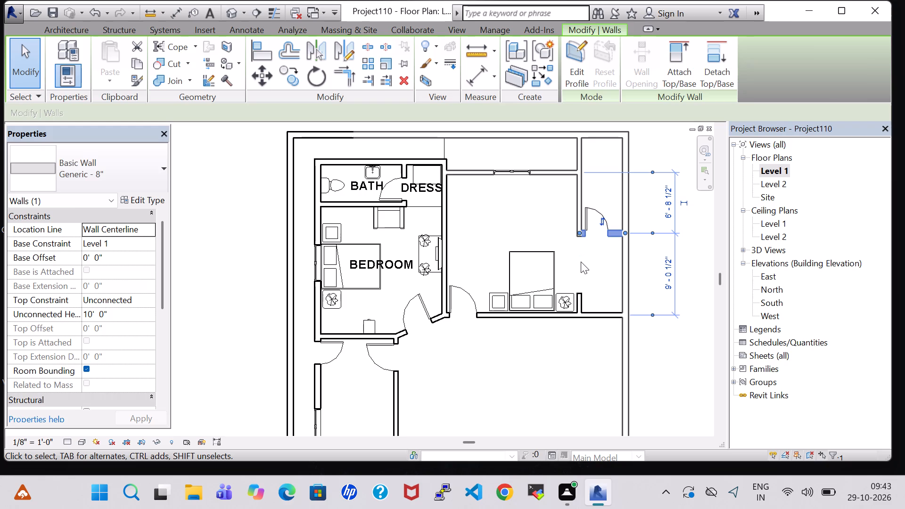
pyautogui.click(588, 265)
# Lengthen the INNER 6" wall stub beside the Agave plant's end table to 4' 5".
pyautogui.click(577, 294)
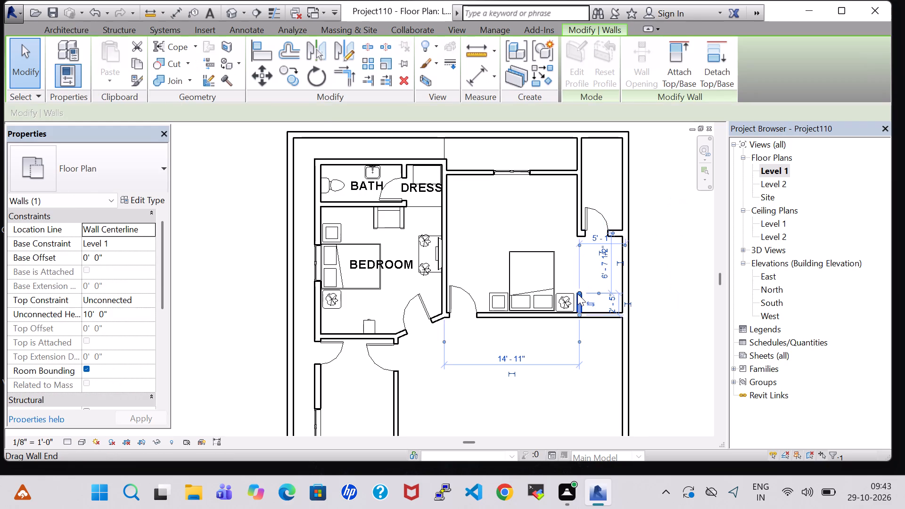
pyautogui.press('Up')
pyautogui.press('Up')
pyautogui.press('Up')
pyautogui.press('Up')
pyautogui.press('Up')
pyautogui.press('Up')
pyautogui.press('Up')
pyautogui.press('Up')
pyautogui.press('Up')
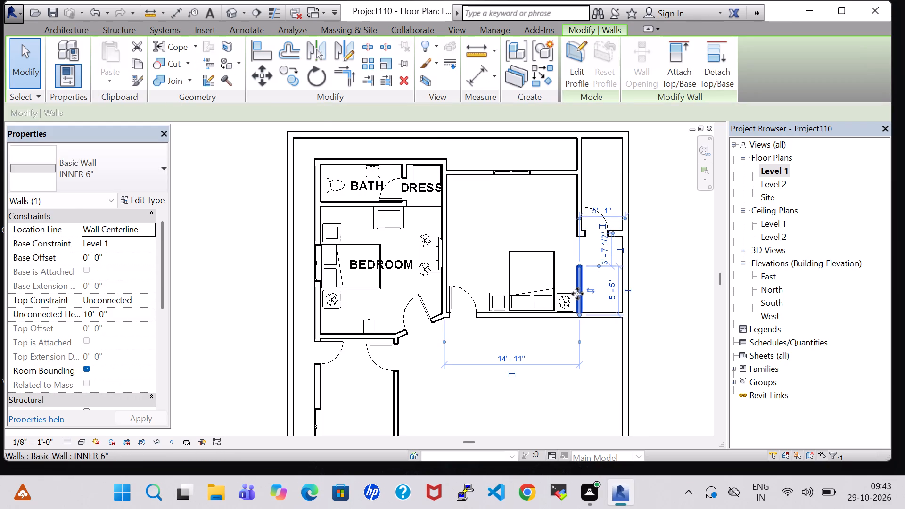
pyautogui.press('Down')
pyautogui.press('Down')
pyautogui.press('Down')
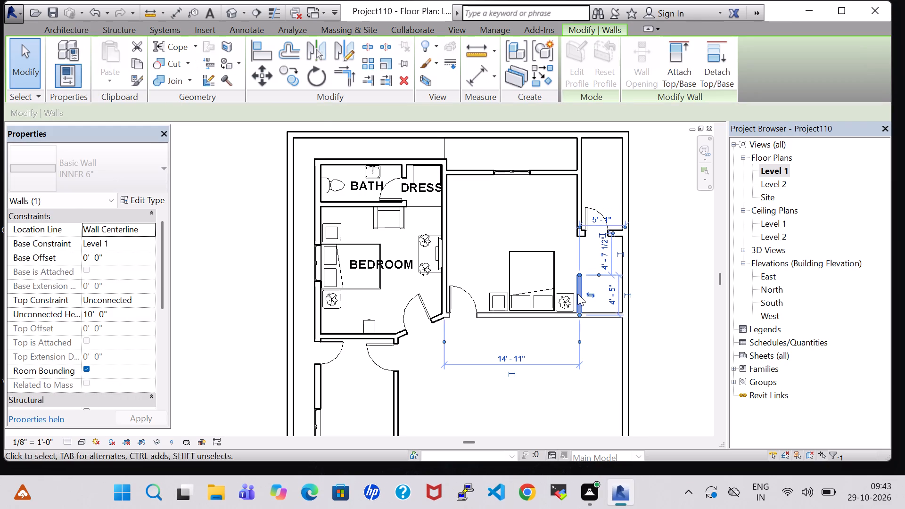
pyautogui.click(526, 213)
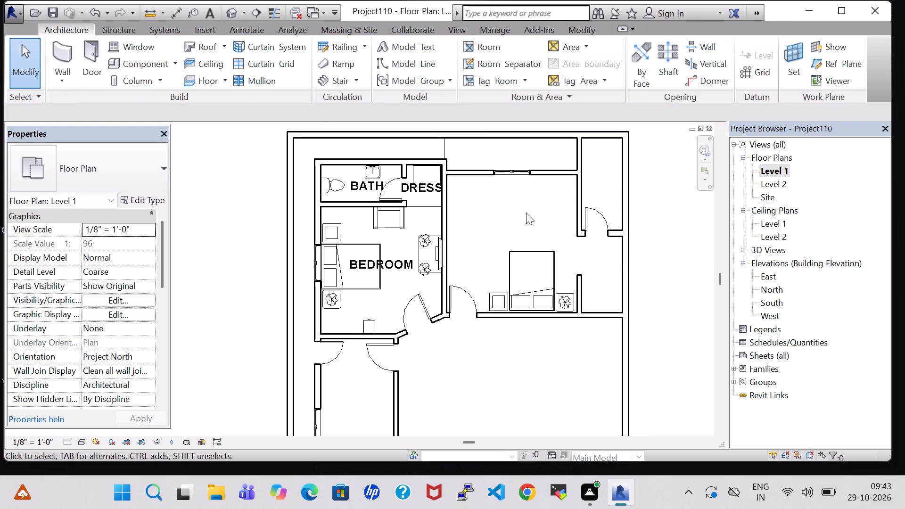
# Nudge the second bedroom's 48" x 48" casement window eight increments along its wall toward the dressing room side.
pyautogui.scroll(3, 561, 252)
pyautogui.moveTo(561, 252); pyautogui.dragTo(556, 307, button='middle')
pyautogui.scroll(-2, 556, 306)
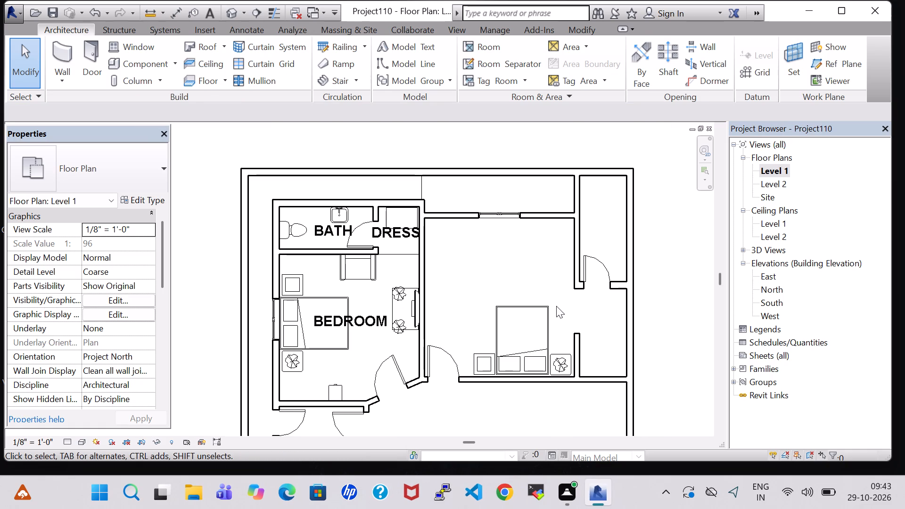
pyautogui.scroll(-2, 556, 305)
pyautogui.moveTo(556, 305); pyautogui.dragTo(540, 305, button='middle')
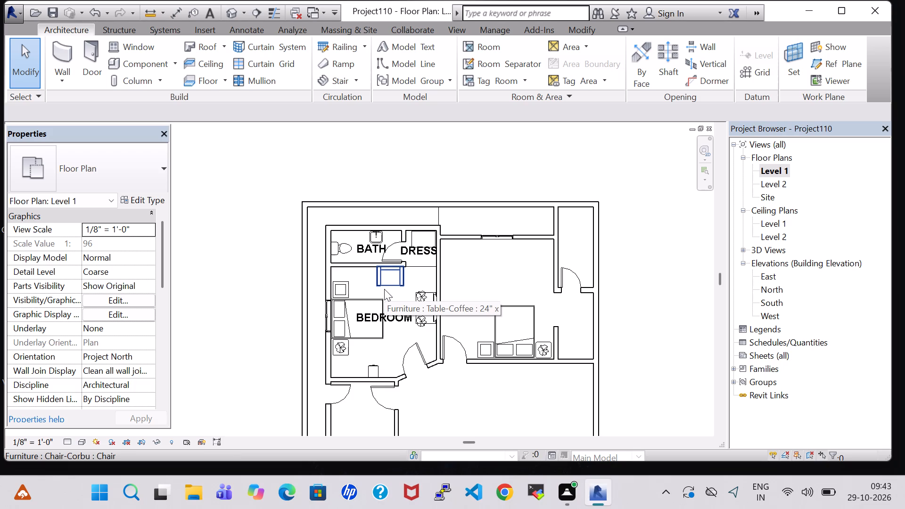
pyautogui.click(498, 243)
pyautogui.press('Left')
pyautogui.press('Left')
pyautogui.press('Left')
pyautogui.press('Left')
pyautogui.press('Left')
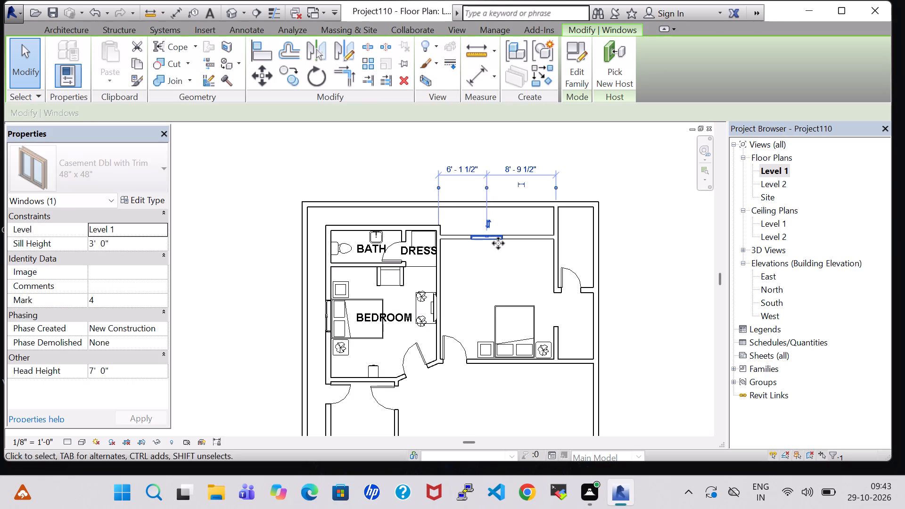
pyautogui.press('Left')
pyautogui.press('Left')
pyautogui.press('Left')
pyautogui.click(495, 265)
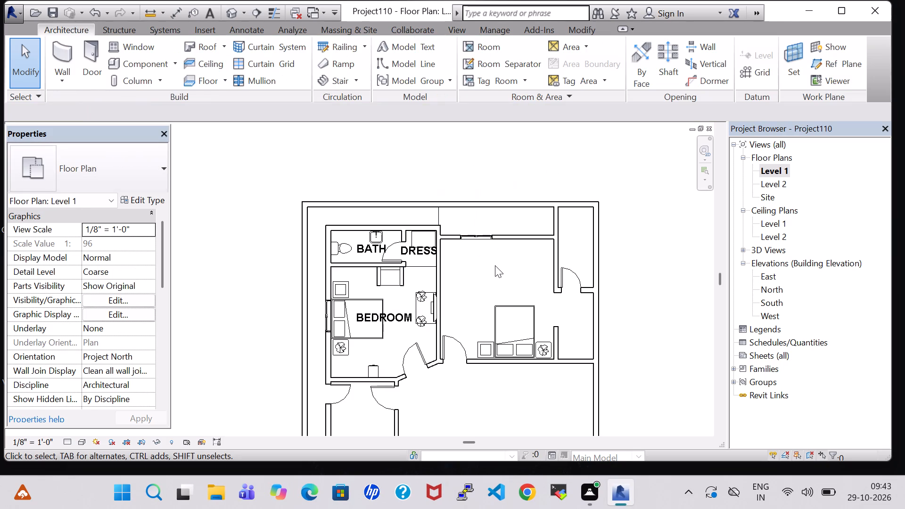
# Place another TV - Flat Screen 42" facing the queen bed near the window wall, centred on the bed, 5' 3" from the side wall.
pyautogui.click(436, 302)
pyautogui.rightClick(436, 302)
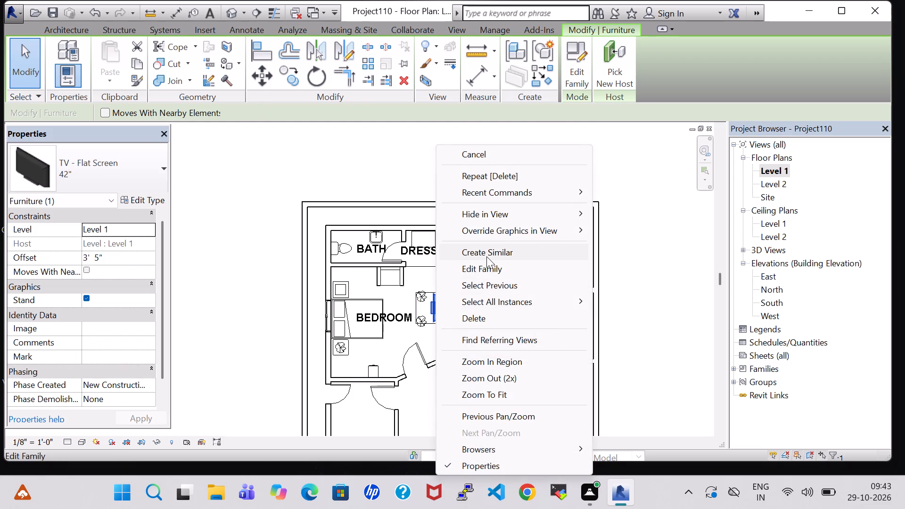
pyautogui.click(486, 256)
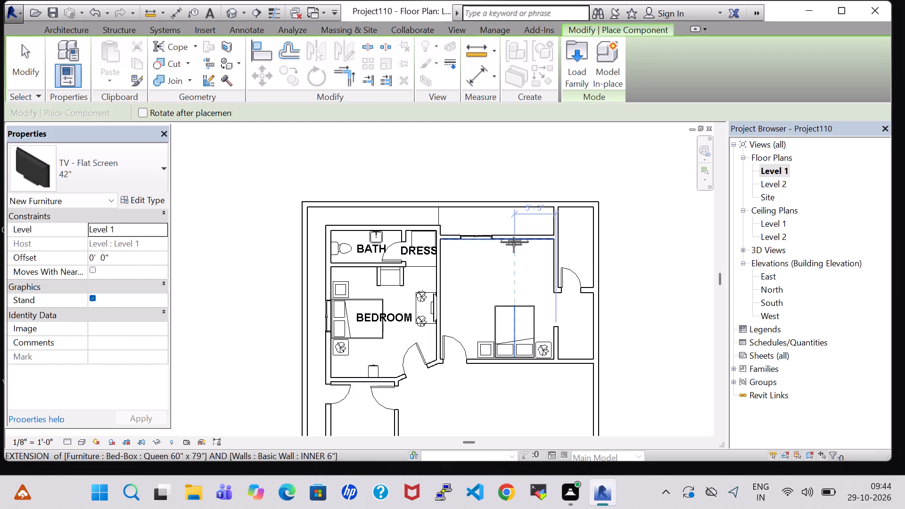
pyautogui.scroll(6, 514, 245)
pyautogui.click(514, 245)
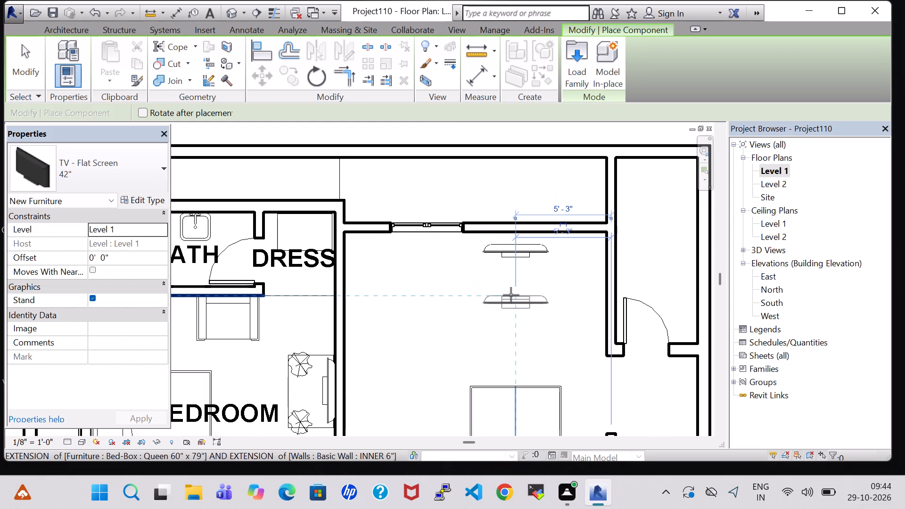
pyautogui.press('Escape')
pyautogui.press('Escape')
# Nudge the new flat-screen TV back until it sits against the window wall.
pyautogui.click(517, 253)
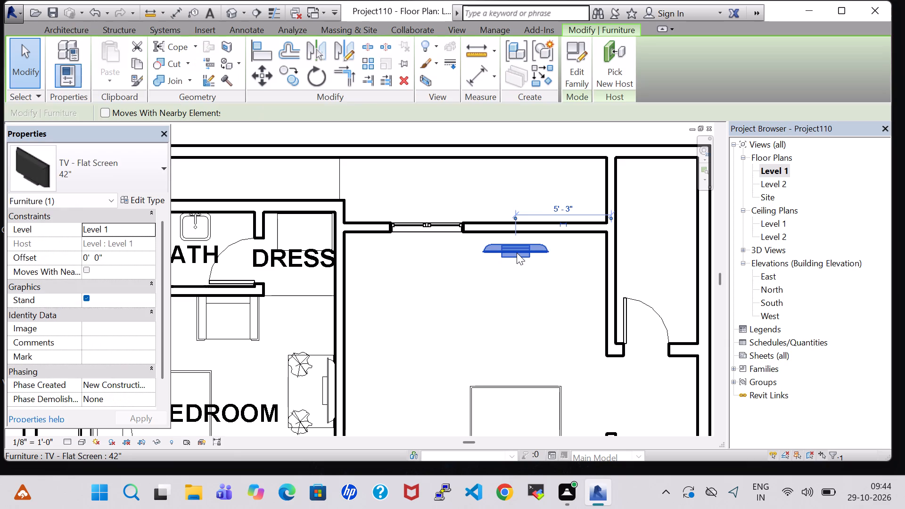
pyautogui.press('Up')
pyautogui.press('Up')
pyautogui.press('Up')
pyautogui.press('Up')
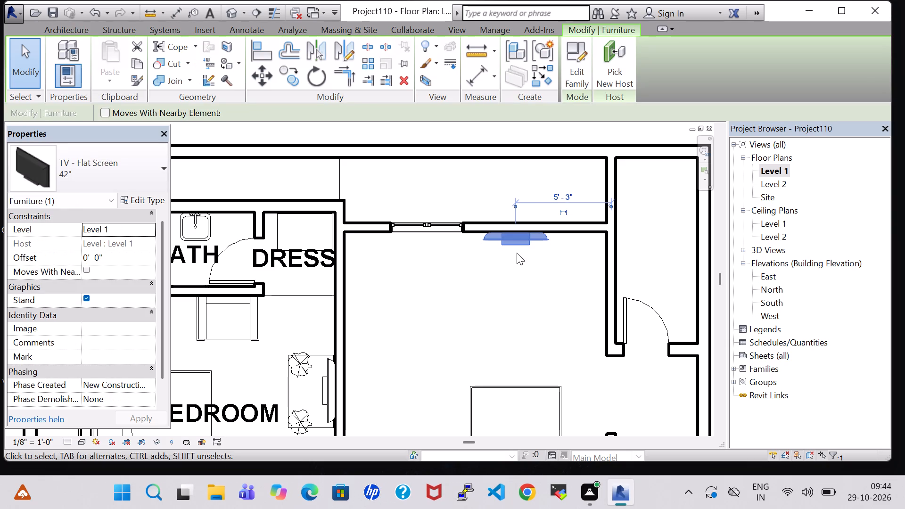
# Set the Offset of the new flat-screen TV on the second bedroom's window wall to 3' 5".
pyautogui.click(518, 271)
pyautogui.click(520, 239)
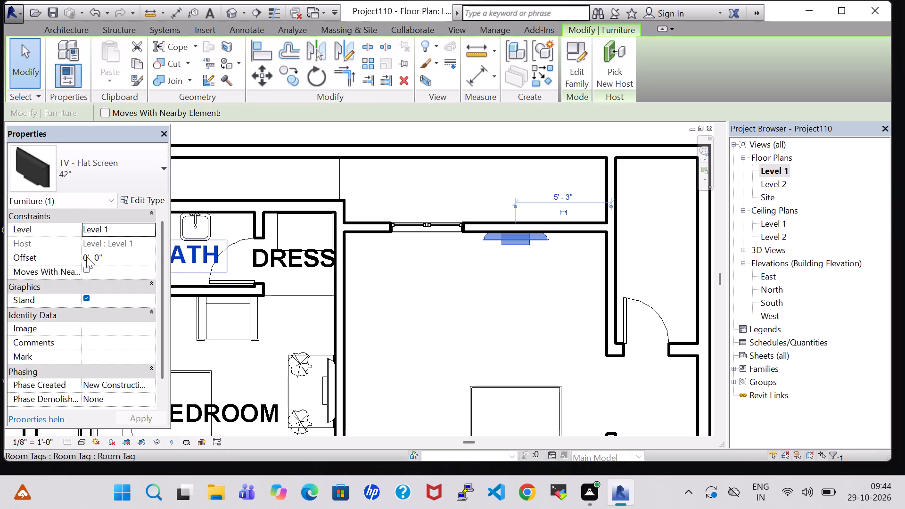
pyautogui.click(89, 256)
pyautogui.press('BackSpace')
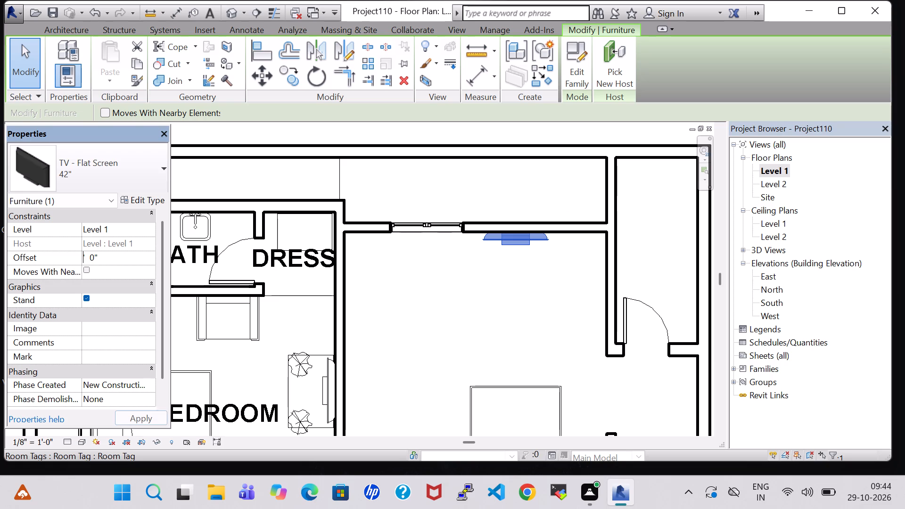
pyautogui.press('3')
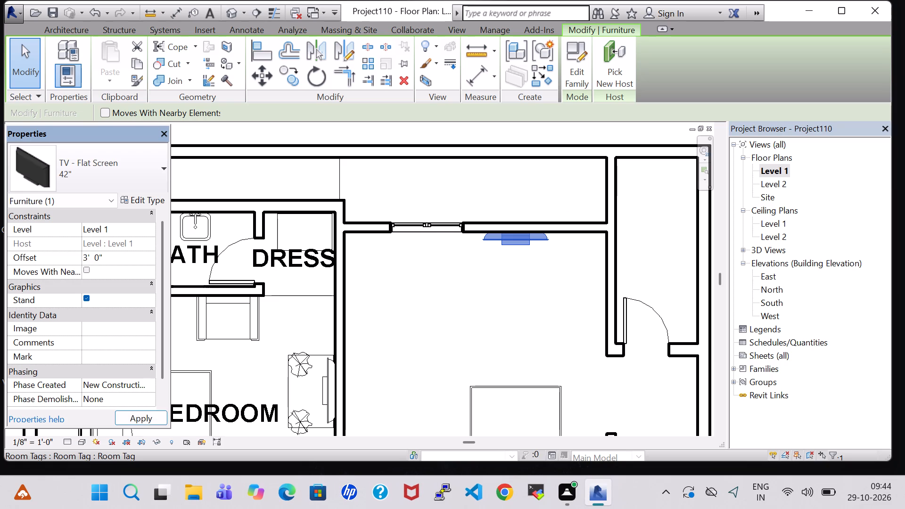
pyautogui.press('Right')
pyautogui.press('Right')
pyautogui.press('Right')
pyautogui.press('Right')
pyautogui.press('BackSpace')
pyautogui.press('5')
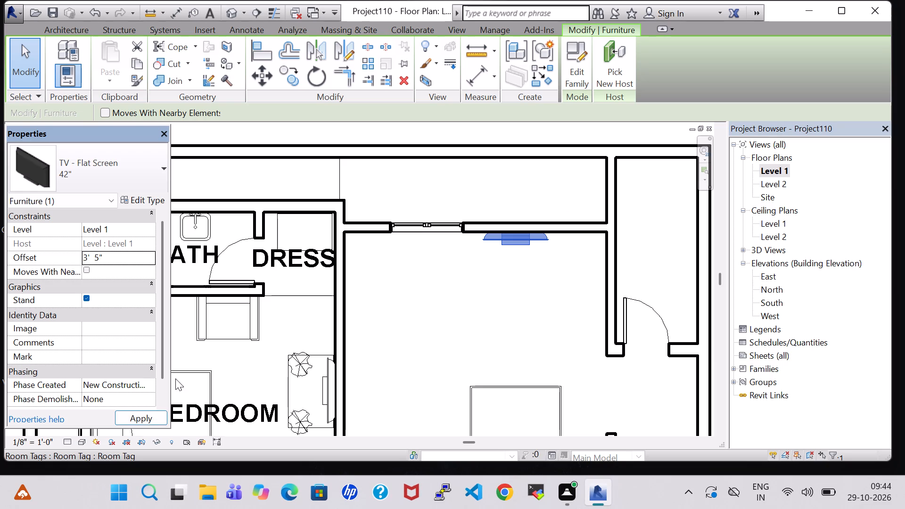
pyautogui.click(501, 359)
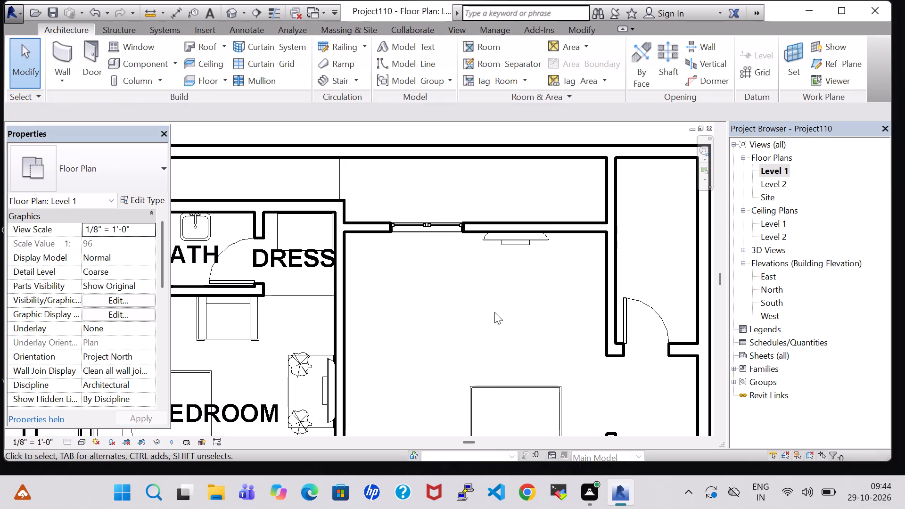
# Place another Table-Rectangular 72" x 30" under the second bedroom's TV, centred on the bed, and nudge it one increment toward the window wall.
pyautogui.scroll(-5, 494, 309)
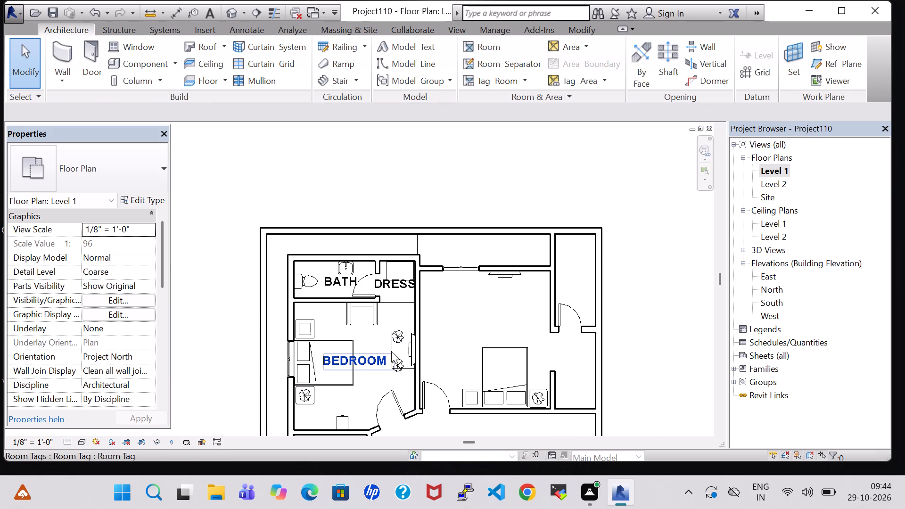
pyautogui.scroll(3, 392, 348)
pyautogui.click(392, 348)
pyautogui.rightClick(392, 348)
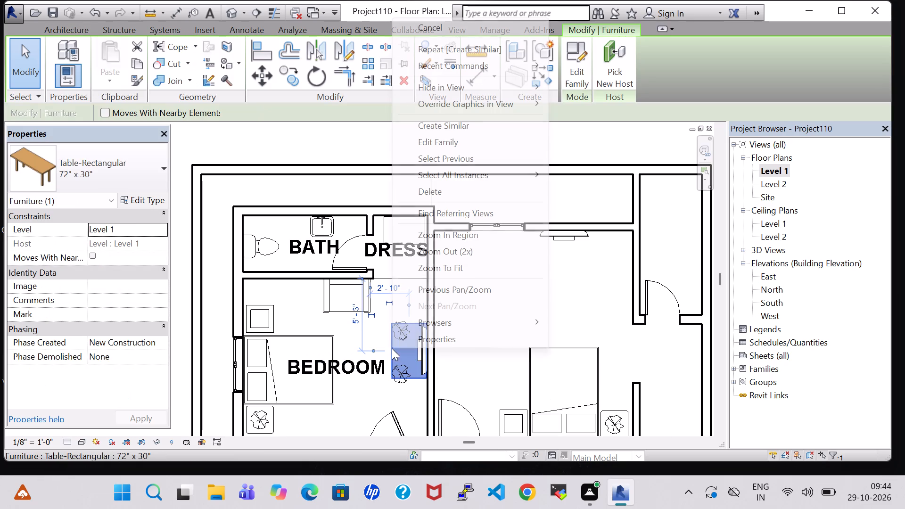
pyautogui.click(472, 125)
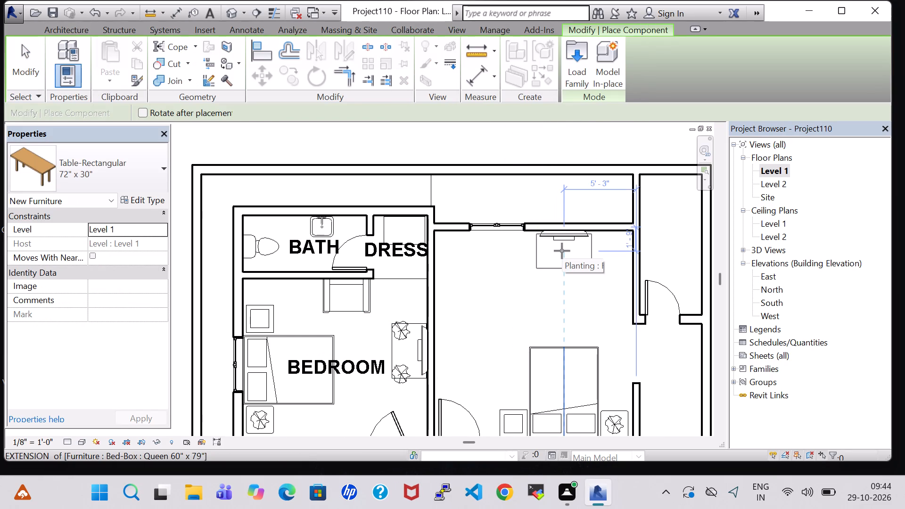
pyautogui.scroll(4, 562, 251)
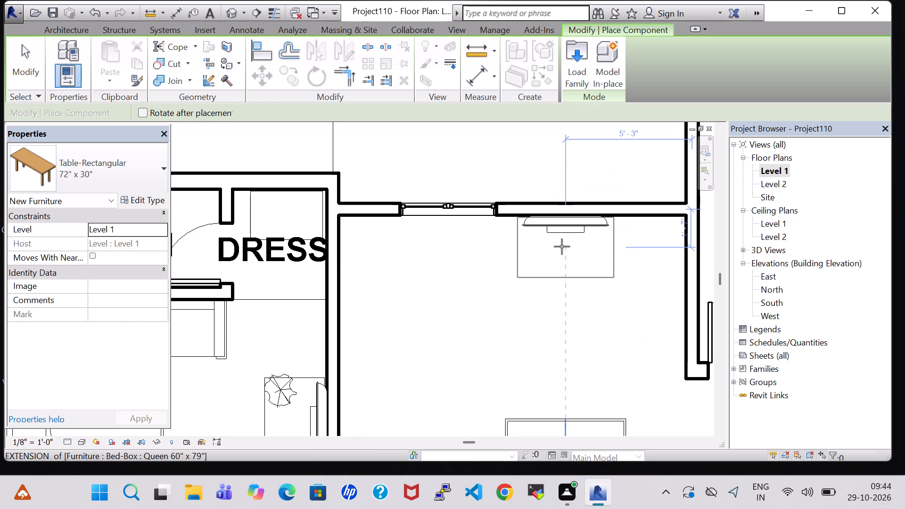
pyautogui.click(562, 246)
pyautogui.press('Escape')
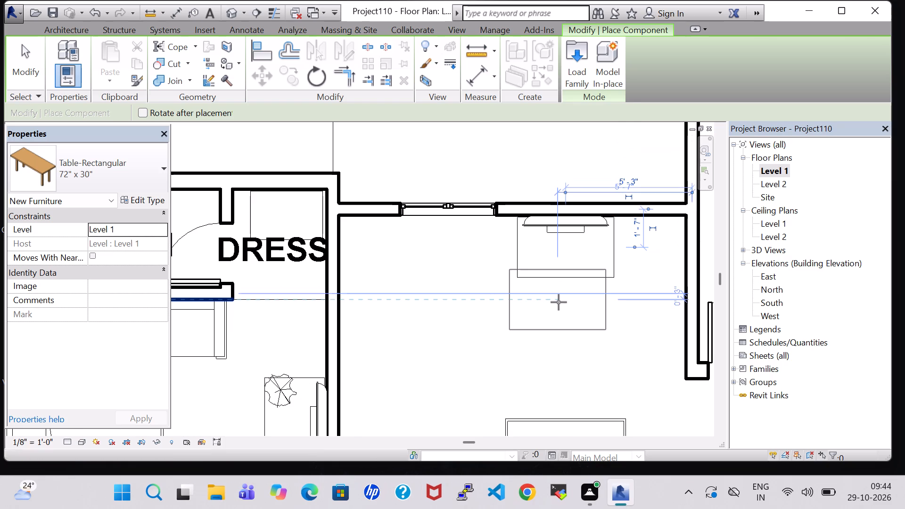
pyautogui.press('Escape')
pyautogui.click(562, 283)
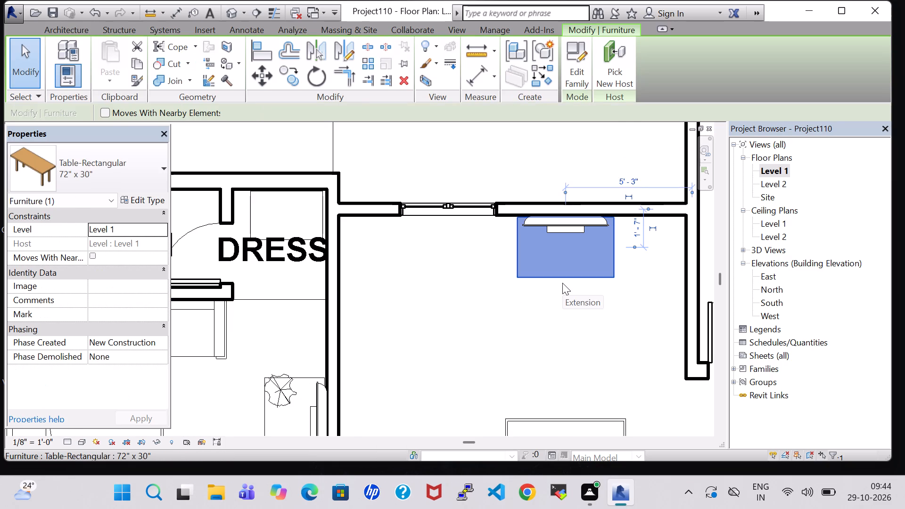
pyautogui.press('Up')
pyautogui.click(562, 283)
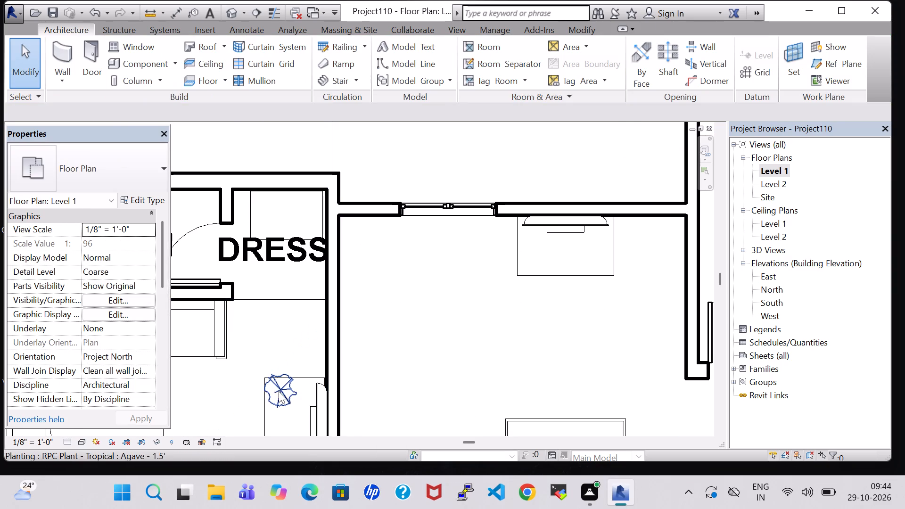
# Place two more RPC Plant - Tropical Agave - 1.5' plants on the new table's two short edges, 2' 0" from the window wall.
pyautogui.click(279, 391)
pyautogui.rightClick(279, 391)
pyautogui.click(316, 251)
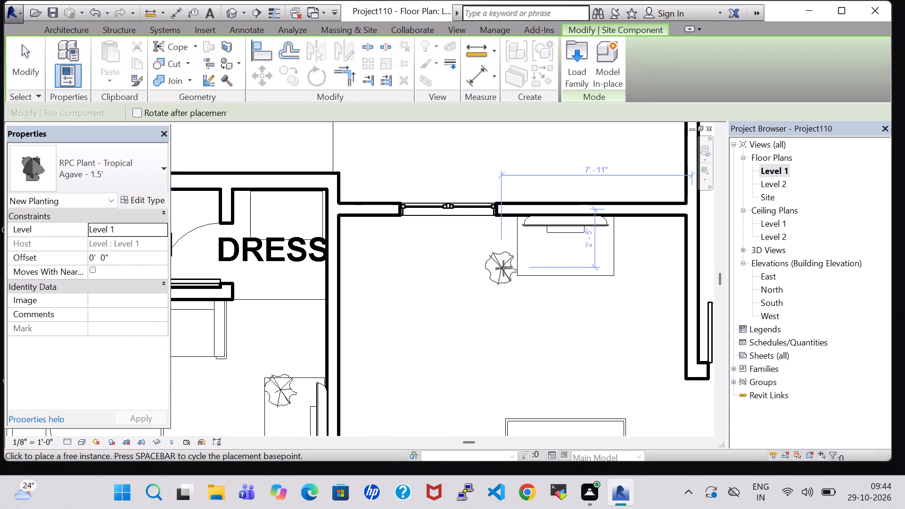
pyautogui.click(514, 257)
pyautogui.click(619, 258)
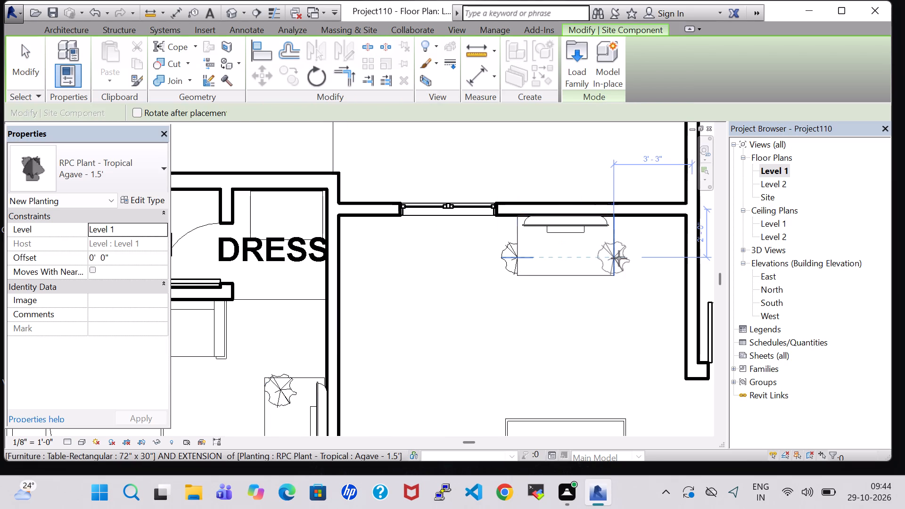
pyautogui.press('Escape')
pyautogui.press('Escape')
# Set the Offset of both new Agave plants at the TV table to 2' 0".
pyautogui.click(500, 260)
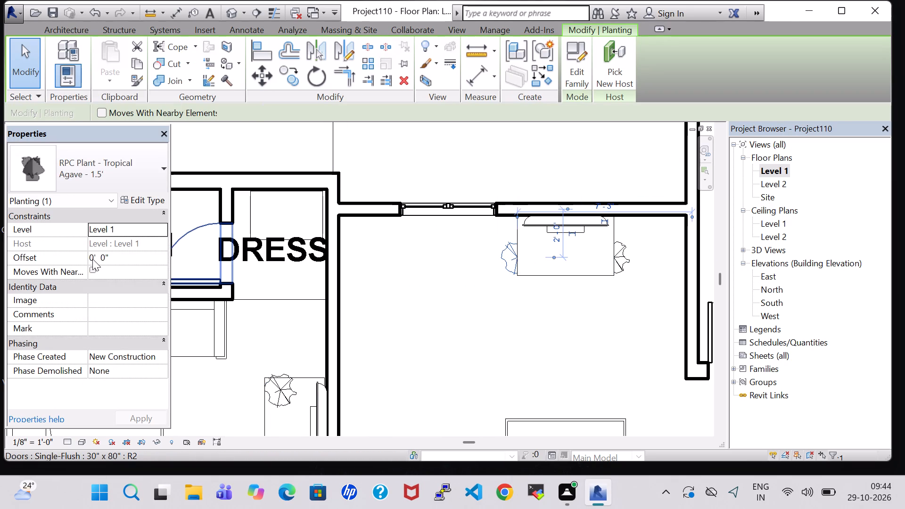
pyautogui.click(92, 259)
pyautogui.click(92, 259)
pyautogui.press('BackSpace')
pyautogui.press('2')
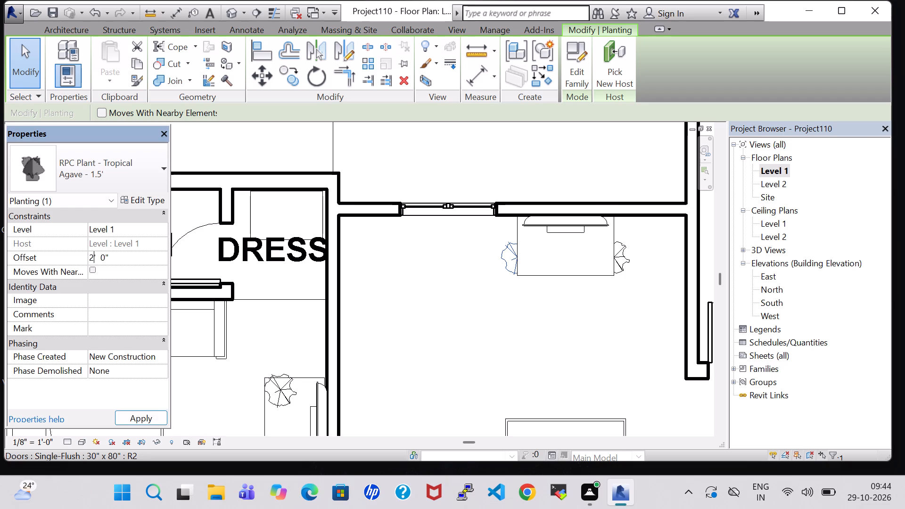
pyautogui.click(144, 418)
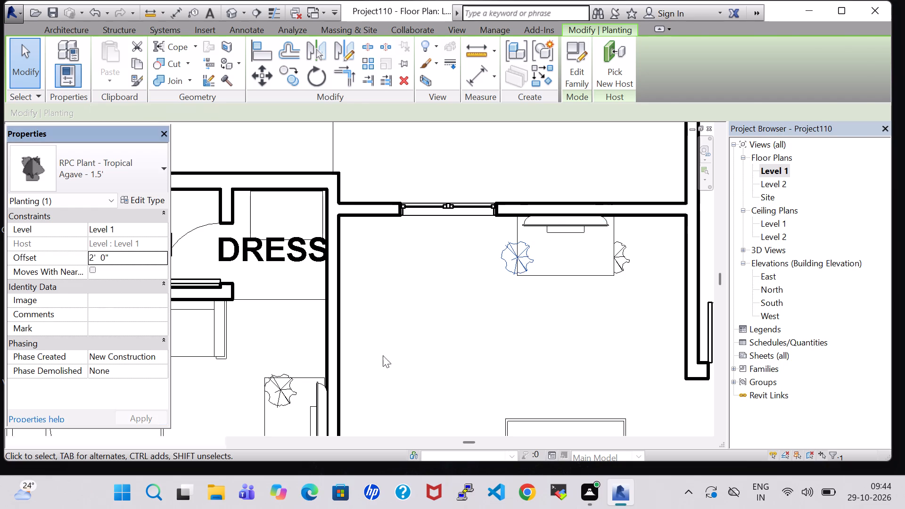
pyautogui.click(432, 346)
pyautogui.click(628, 252)
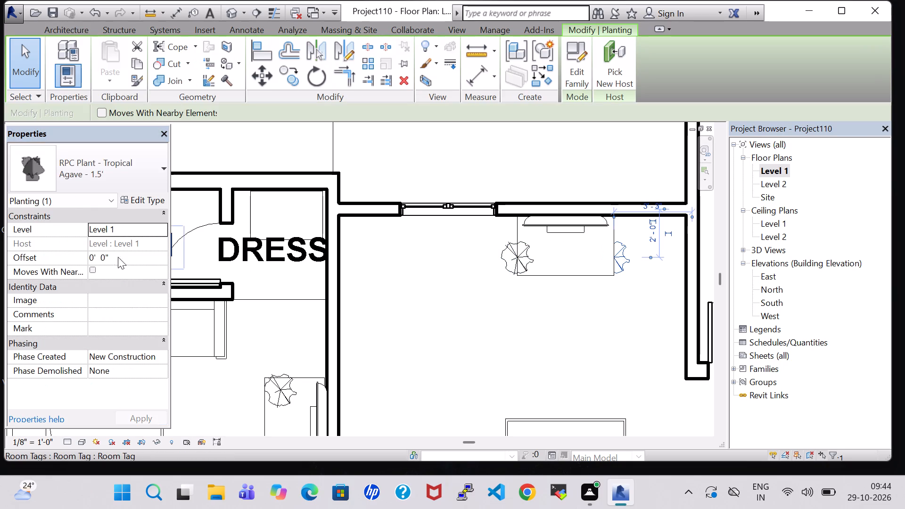
pyautogui.click(95, 260)
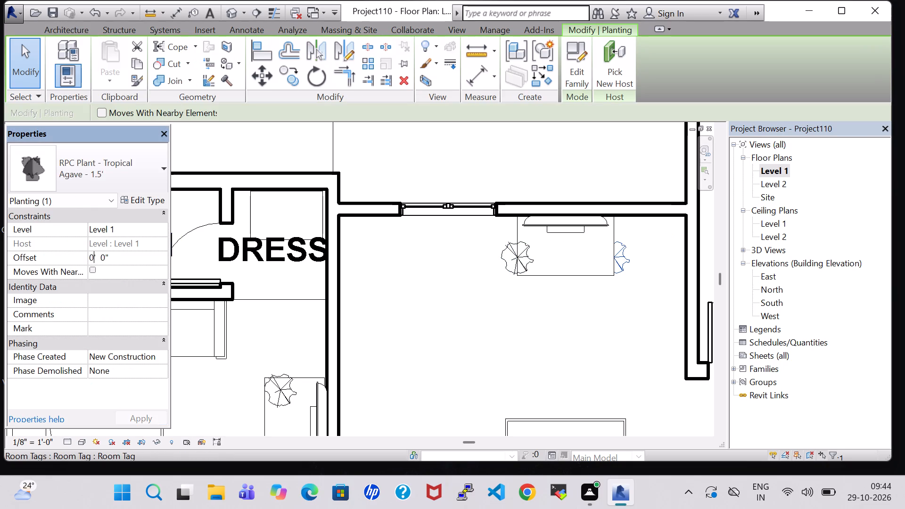
pyautogui.press('BackSpace')
pyautogui.press('2')
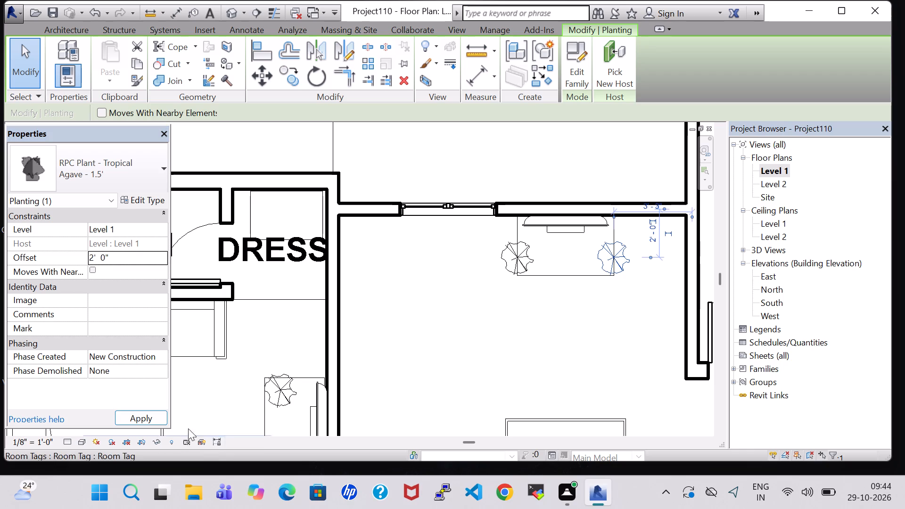
pyautogui.click(504, 352)
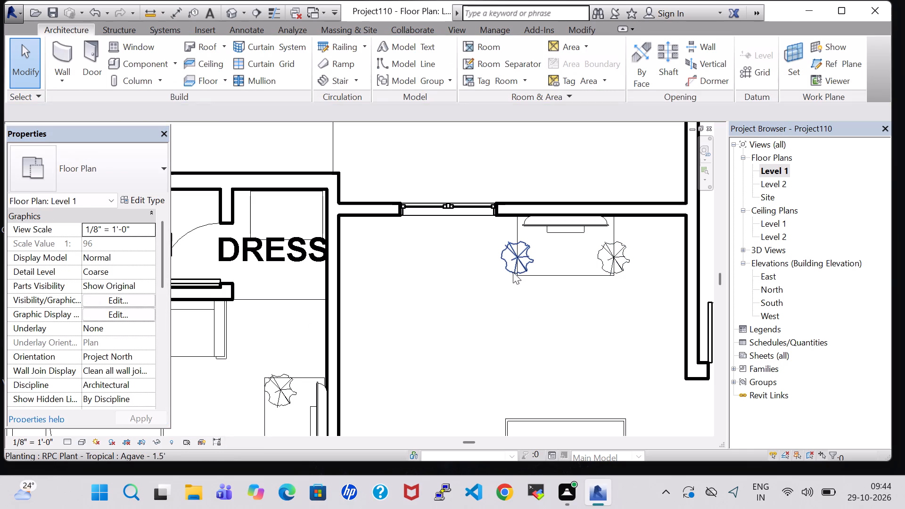
# Nudge both Agave plants four increments inward from the ends of the TV table.
pyautogui.click(513, 267)
pyautogui.press('Right')
pyautogui.press('Right')
pyautogui.press('Right')
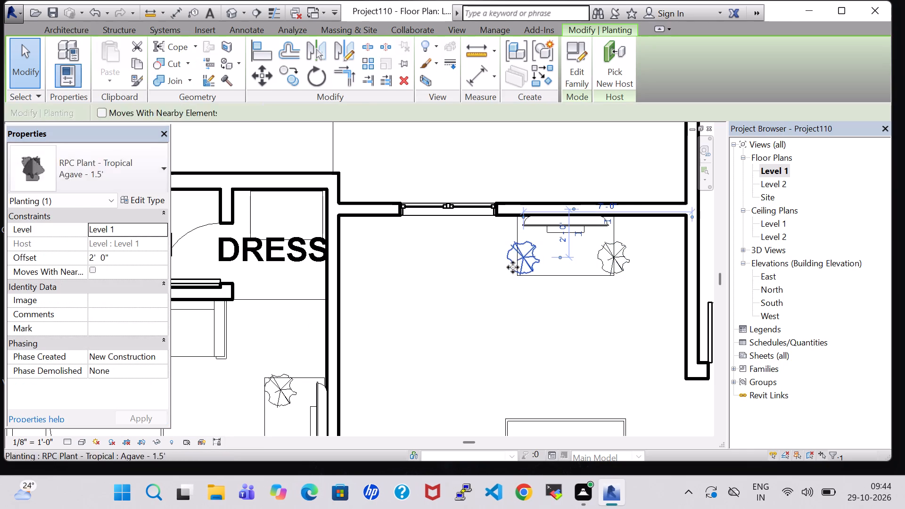
pyautogui.press('Right')
pyautogui.click(621, 256)
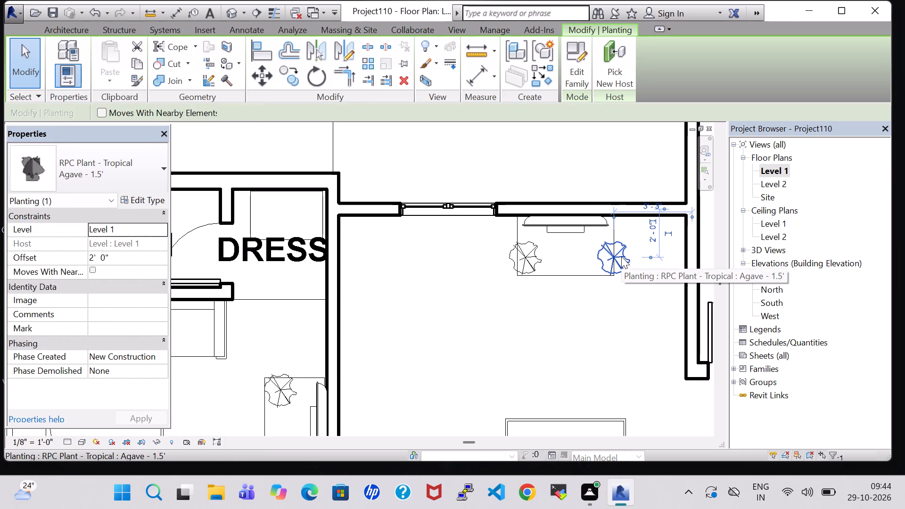
pyautogui.press('Left')
pyautogui.press('Left')
pyautogui.press('Left')
pyautogui.press('Left')
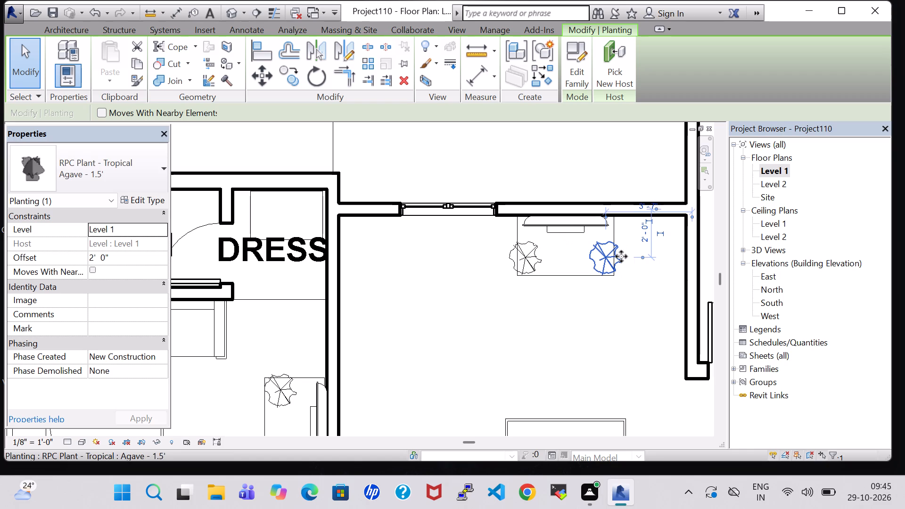
pyautogui.click(552, 329)
# Place another Dresser 48" x 72" x 24" in the alcove beyond the second bedroom's Agave end table, against the INNER 6" wall.
pyautogui.scroll(-2, 557, 337)
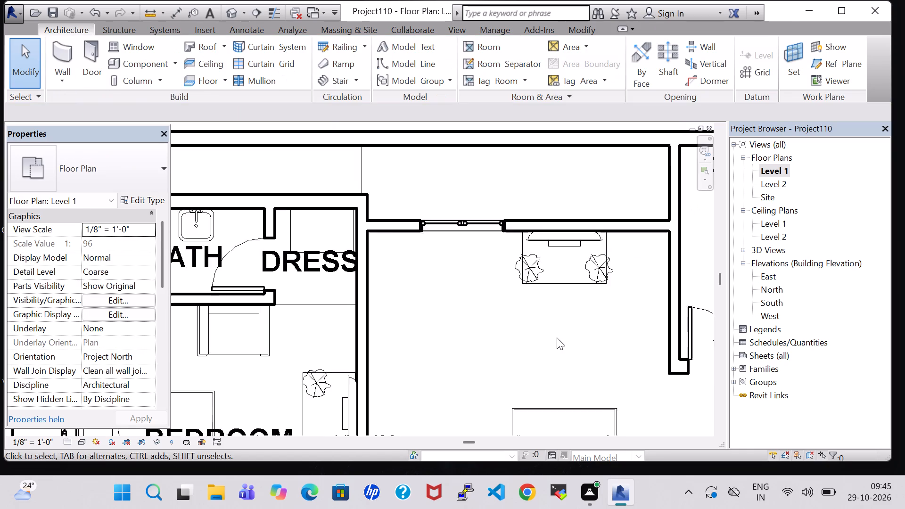
pyautogui.scroll(-1, 557, 337)
pyautogui.moveTo(557, 337); pyautogui.dragTo(556, 314, button='middle')
pyautogui.scroll(-1, 560, 302)
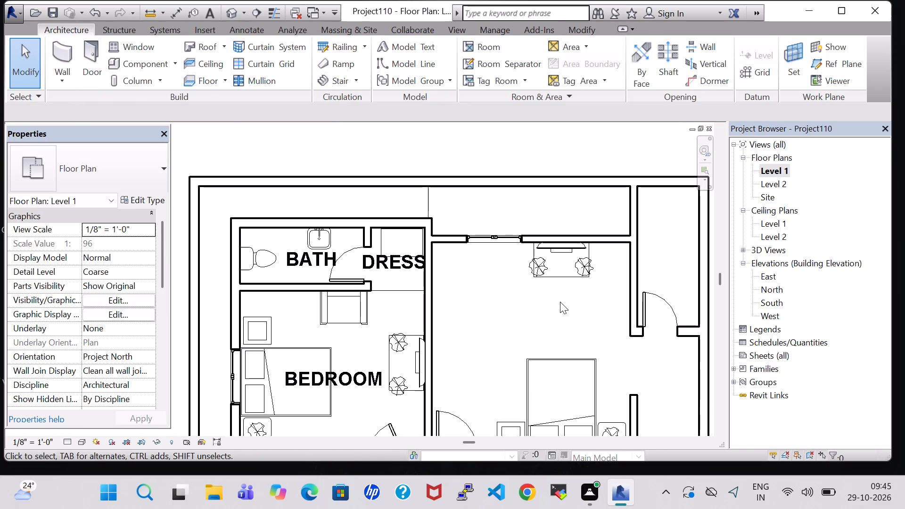
pyautogui.moveTo(560, 302); pyautogui.dragTo(536, 244, button='middle')
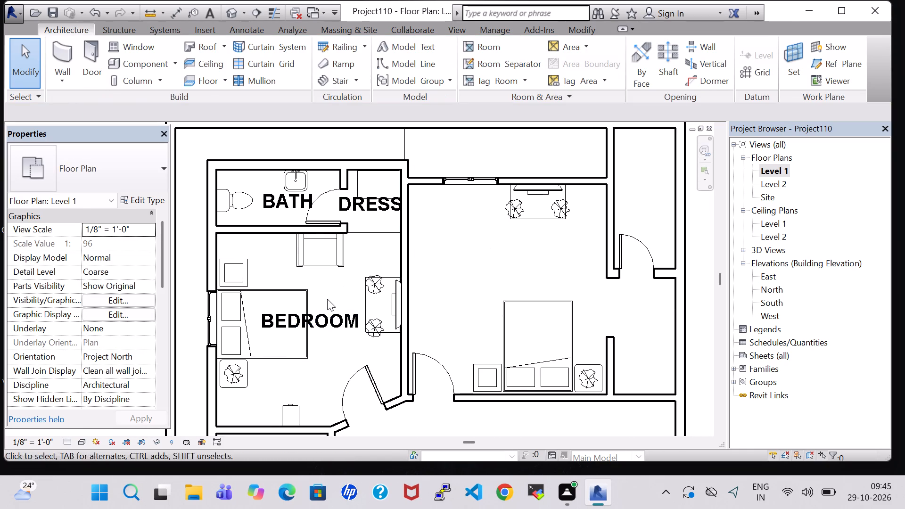
pyautogui.click(371, 183)
pyautogui.rightClick(371, 183)
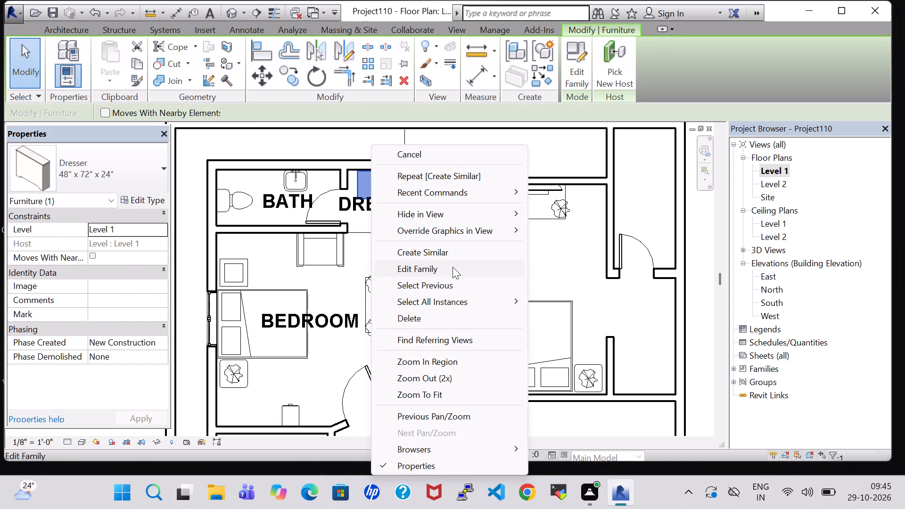
pyautogui.click(452, 256)
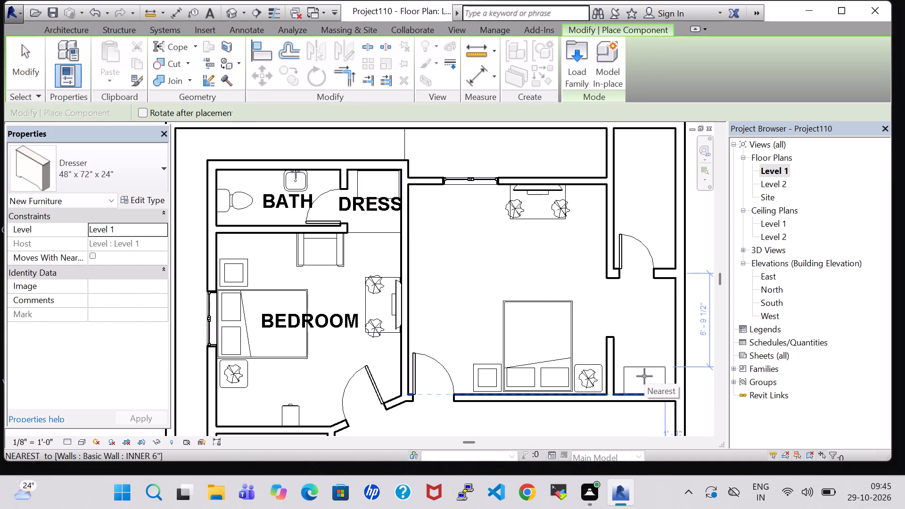
pyautogui.click(644, 376)
pyautogui.press('Escape')
pyautogui.press('Escape')
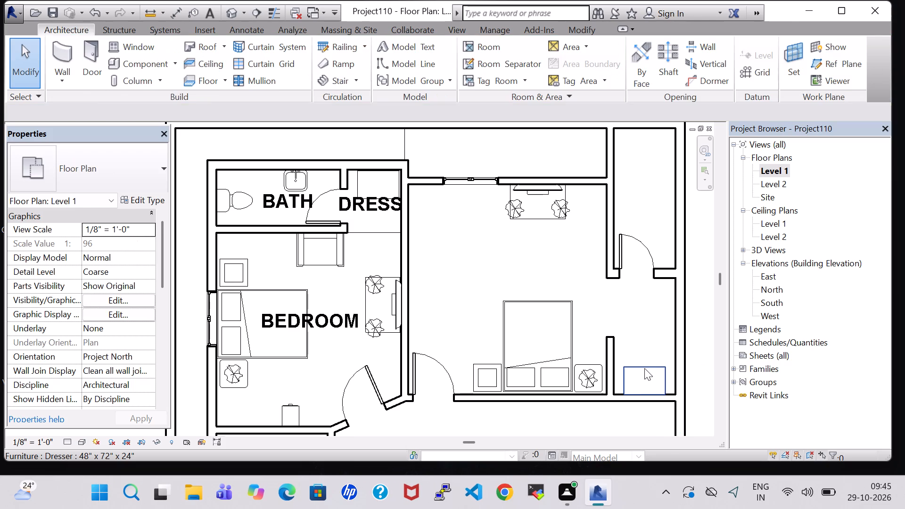
# Set the Width of the Dresser 48" x 72" x 24" type to 3' 5".
pyautogui.click(644, 368)
pyautogui.click(135, 198)
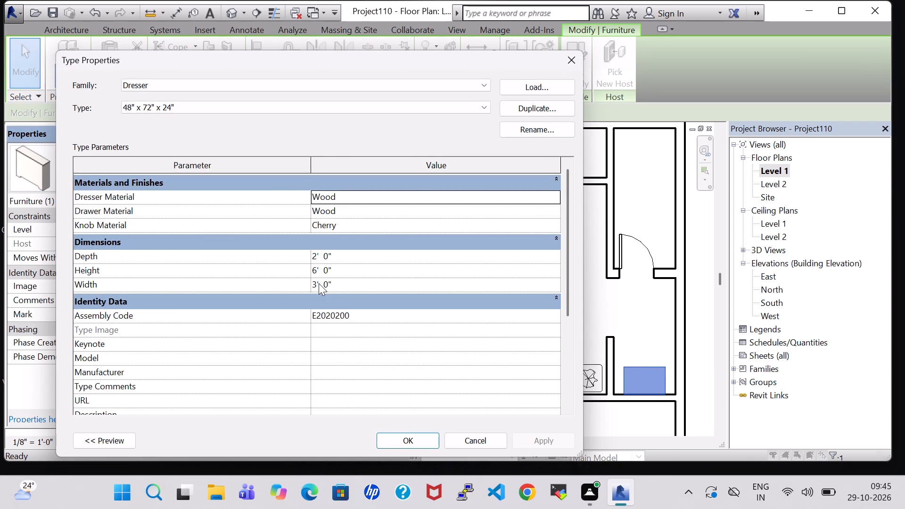
pyautogui.click(319, 283)
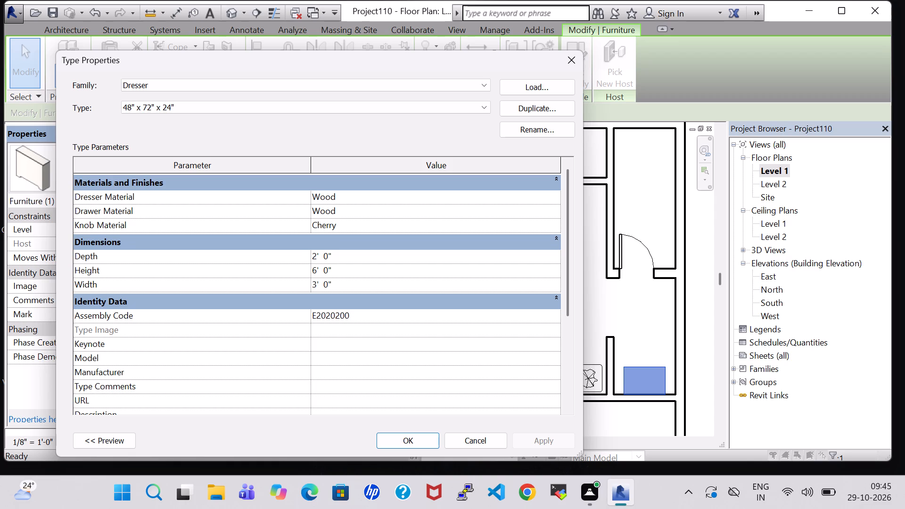
pyautogui.click(327, 286)
pyautogui.press('BackSpace')
pyautogui.press('5')
pyautogui.click(389, 441)
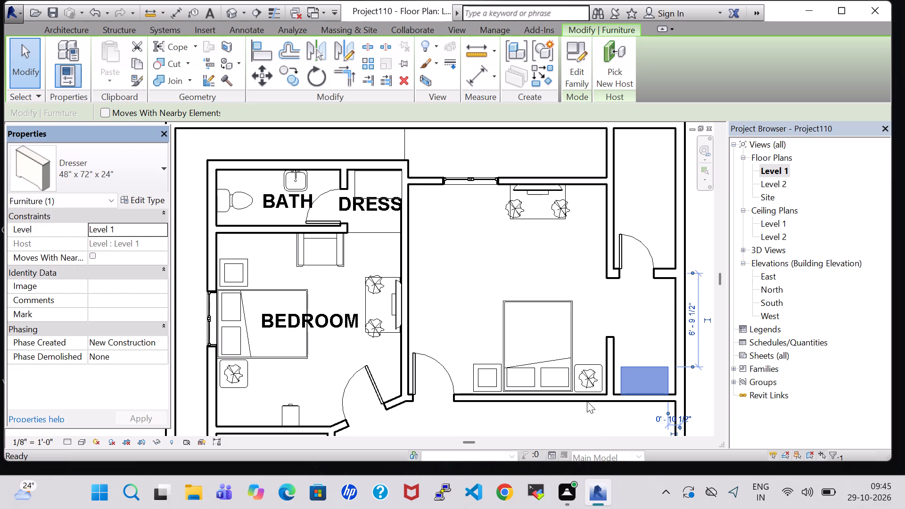
pyautogui.click(148, 204)
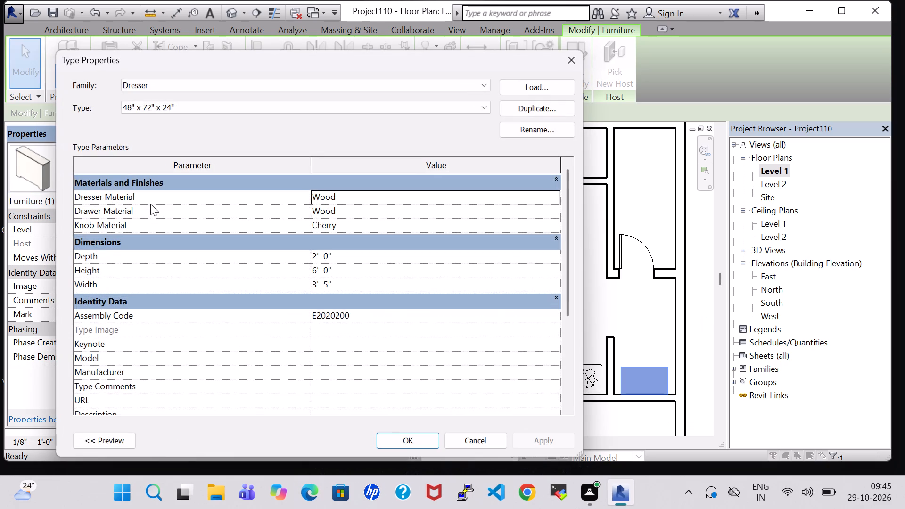
pyautogui.click(564, 63)
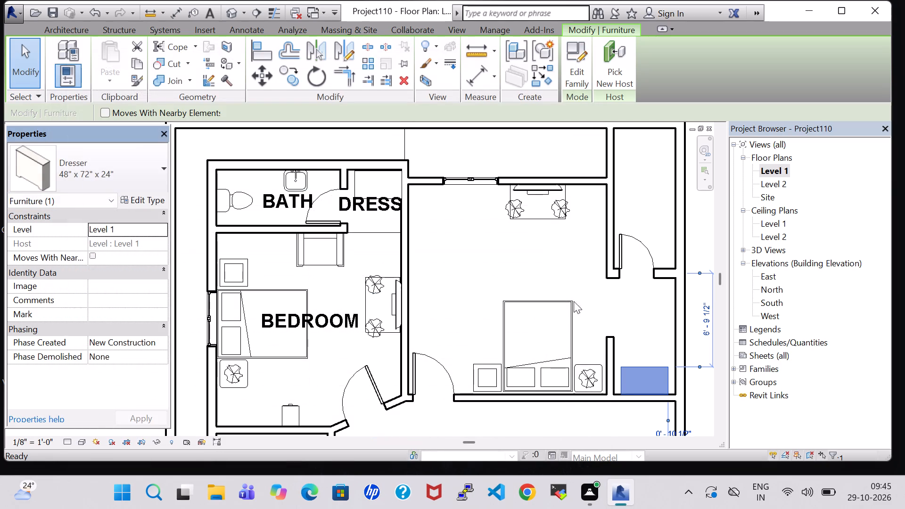
pyautogui.click(625, 327)
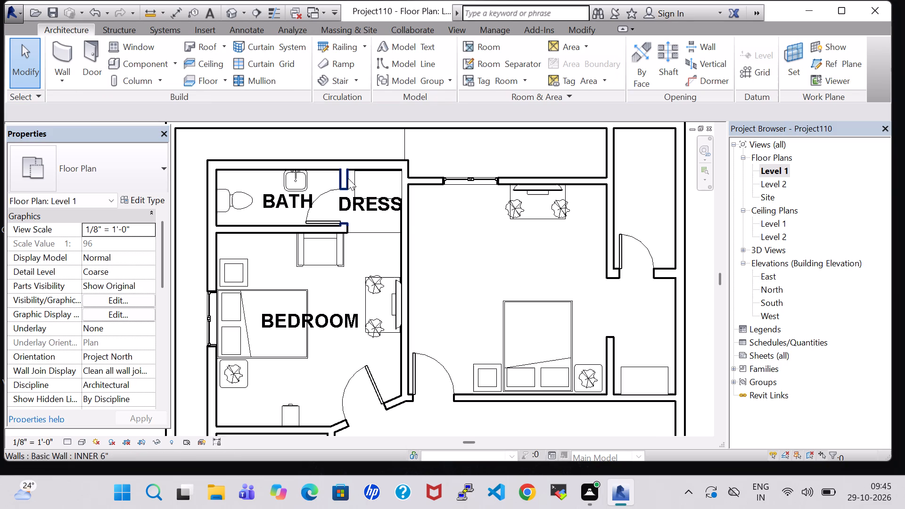
# Nudge the dresser in the DRESS room sideways toward the BATH side wall.
pyautogui.click(355, 181)
pyautogui.click(123, 202)
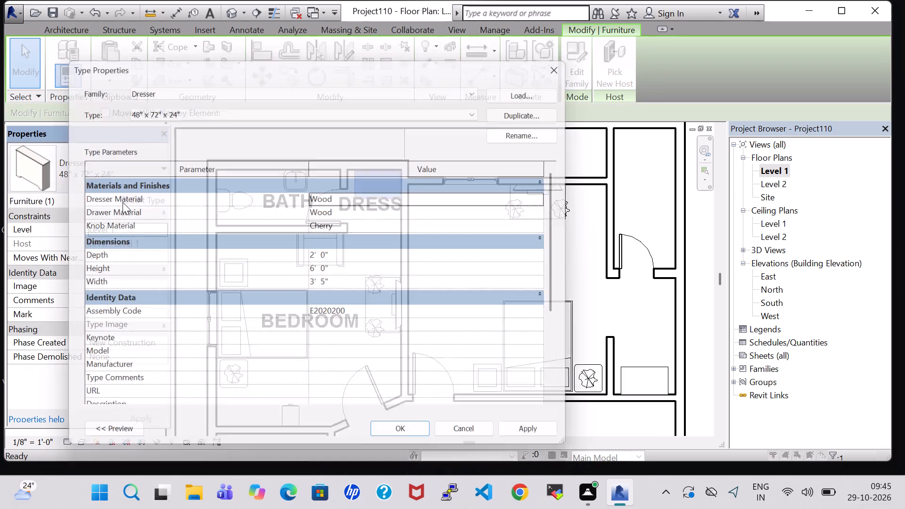
pyautogui.click(564, 57)
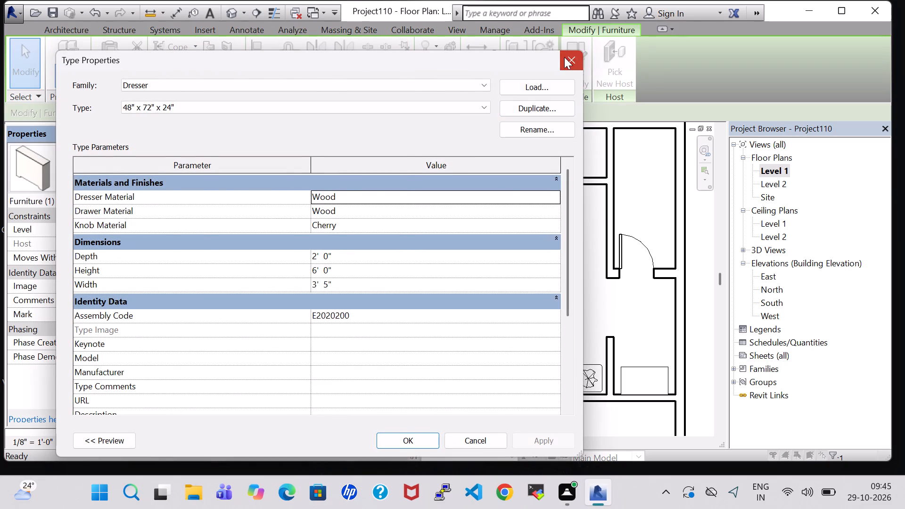
pyautogui.press('Left')
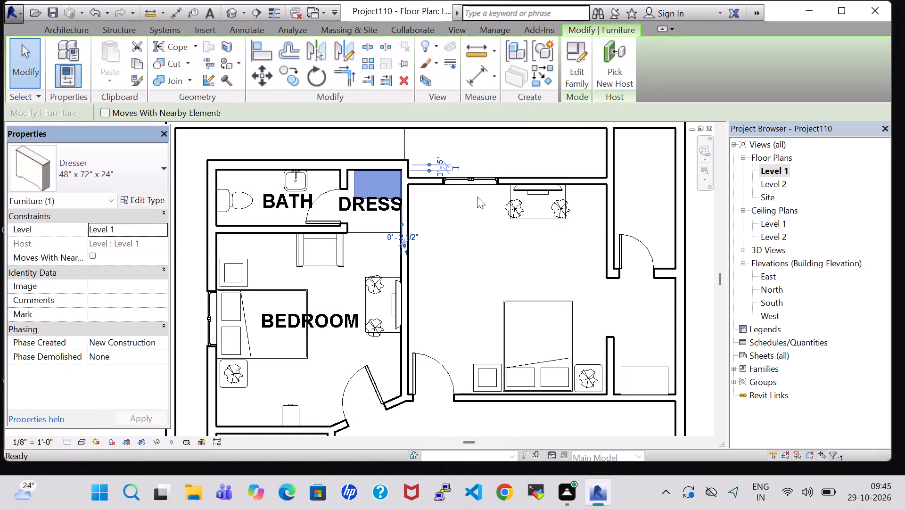
pyautogui.click(447, 289)
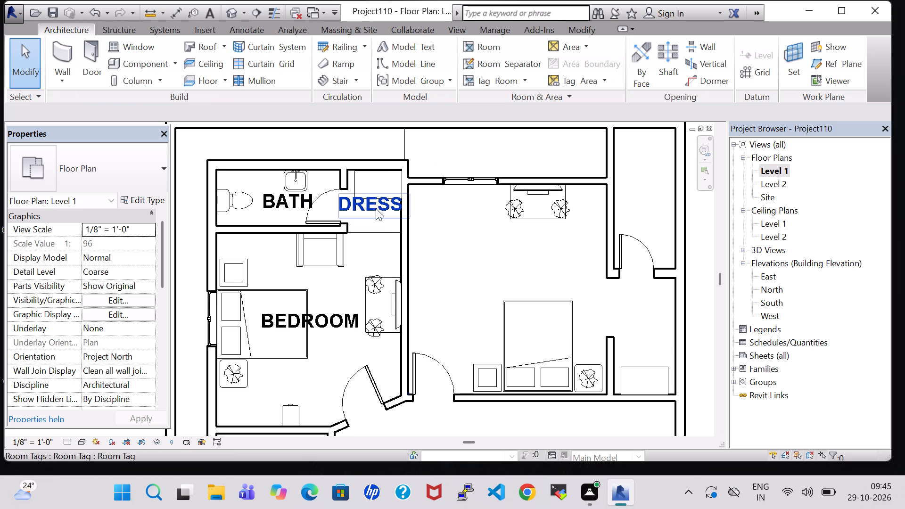
pyautogui.click(356, 184)
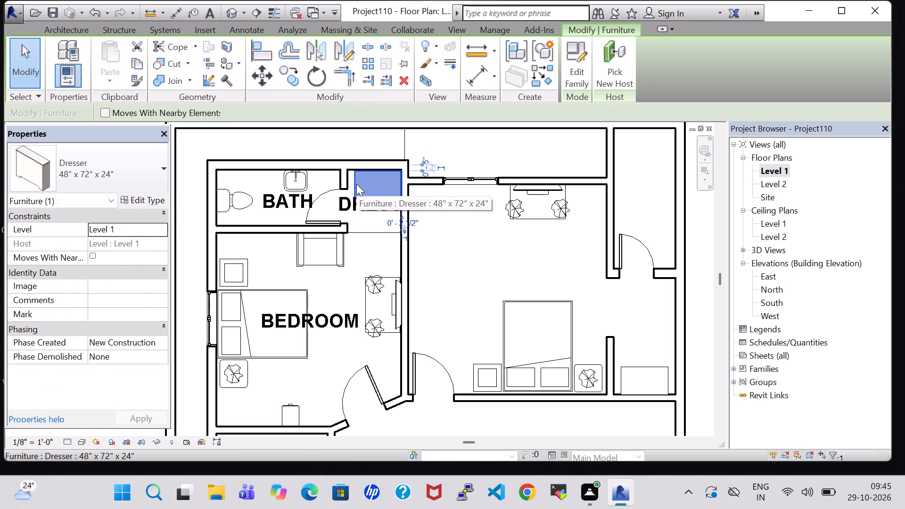
pyautogui.press('Left')
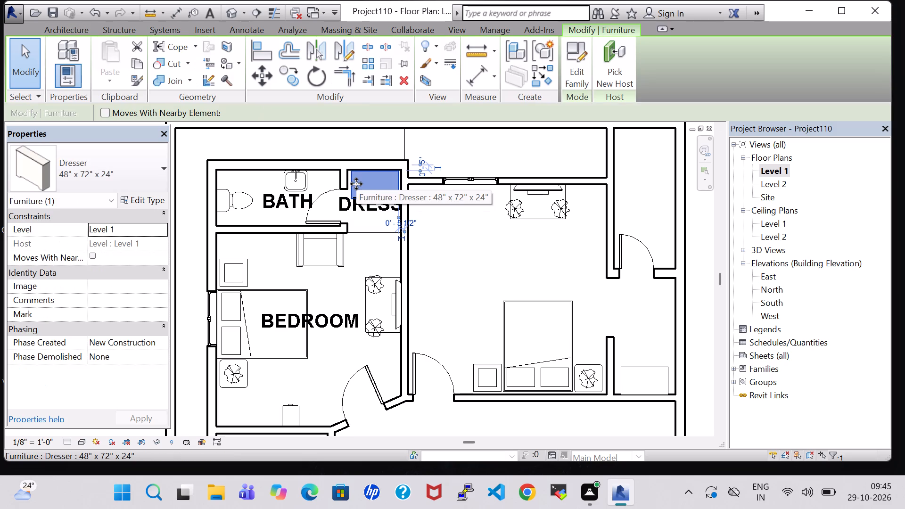
pyautogui.click(457, 261)
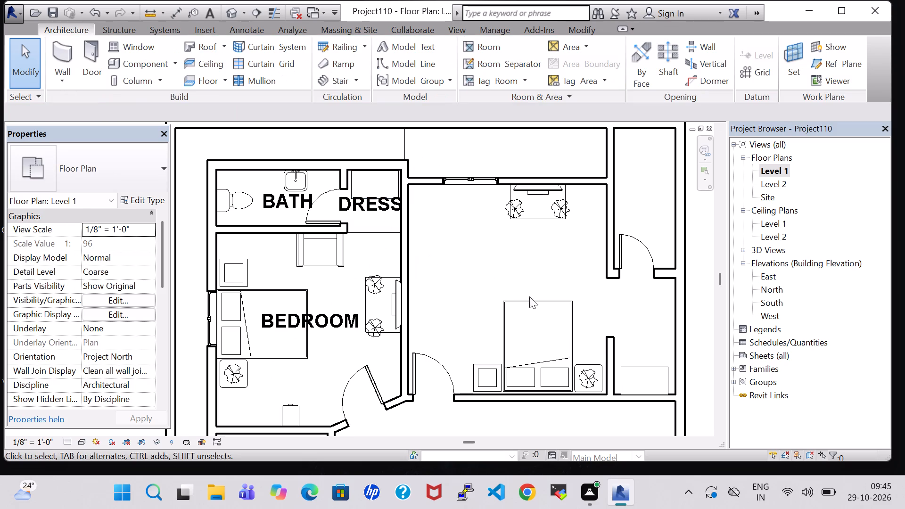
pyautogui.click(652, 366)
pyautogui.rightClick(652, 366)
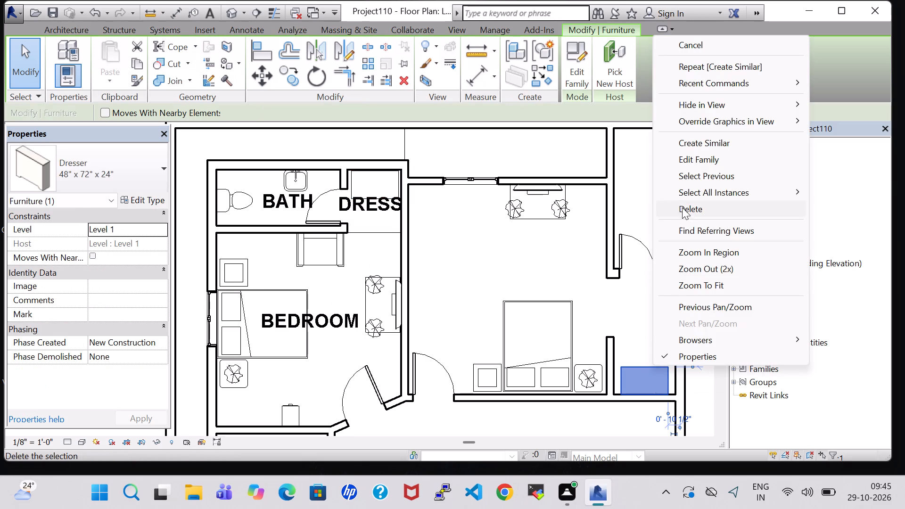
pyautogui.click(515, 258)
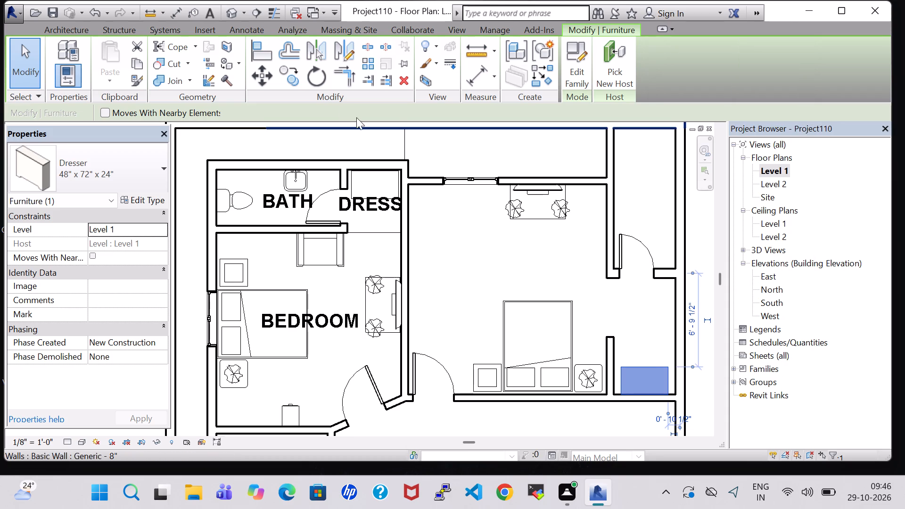
# In the 3D view, rotate the second bedroom's alcove dresser 180° so its drawers face into the alcove.
pyautogui.click(233, 14)
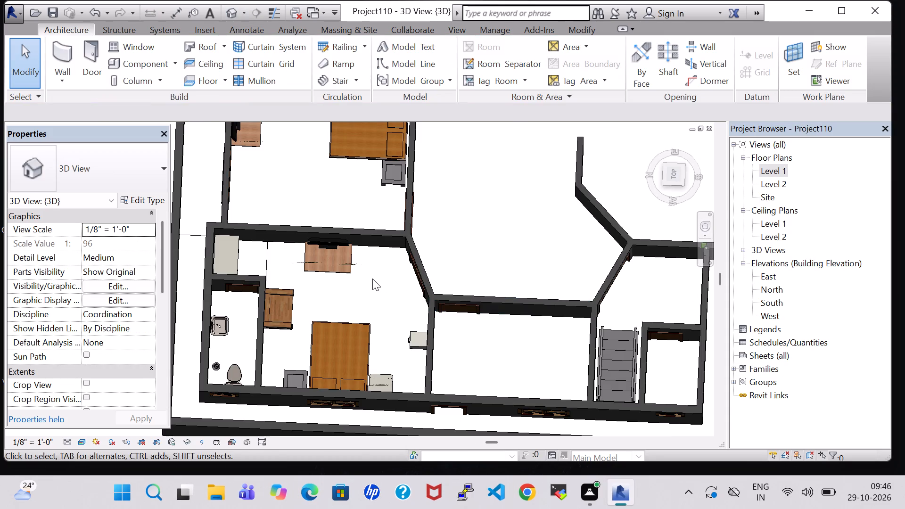
pyautogui.moveTo(372, 279); pyautogui.dragTo(366, 345, button='middle')
pyautogui.moveTo(315, 249); pyautogui.dragTo(312, 302, button='middle')
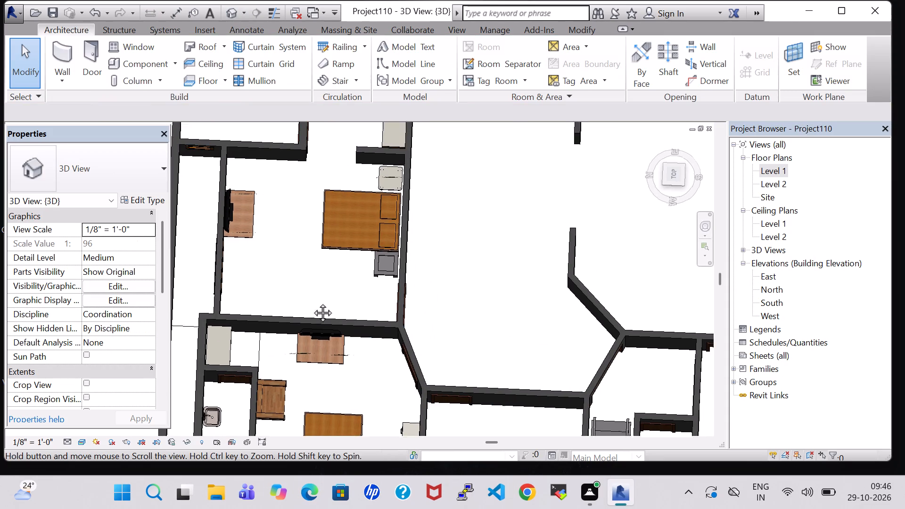
pyautogui.moveTo(312, 302); pyautogui.dragTo(287, 352, button='middle')
pyautogui.keyDown('shift'); pyautogui.moveTo(256, 260); pyautogui.dragTo(290, 260, button='middle'); pyautogui.keyUp('shift')
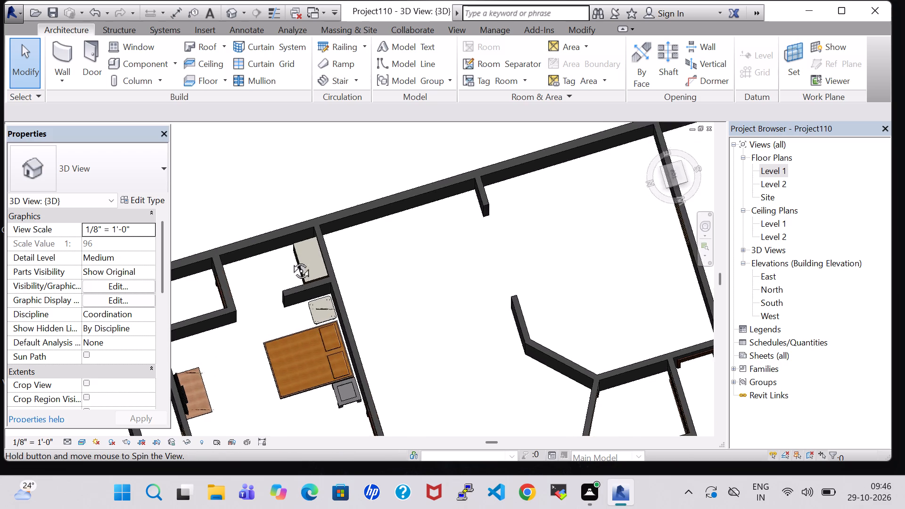
pyautogui.keyDown('shift'); pyautogui.moveTo(290, 260); pyautogui.dragTo(320, 260, button='middle'); pyautogui.keyUp('shift')
pyautogui.moveTo(378, 357); pyautogui.dragTo(452, 291, button='middle')
pyautogui.keyDown('shift'); pyautogui.moveTo(310, 376); pyautogui.dragTo(348, 298, button='middle'); pyautogui.keyUp('shift')
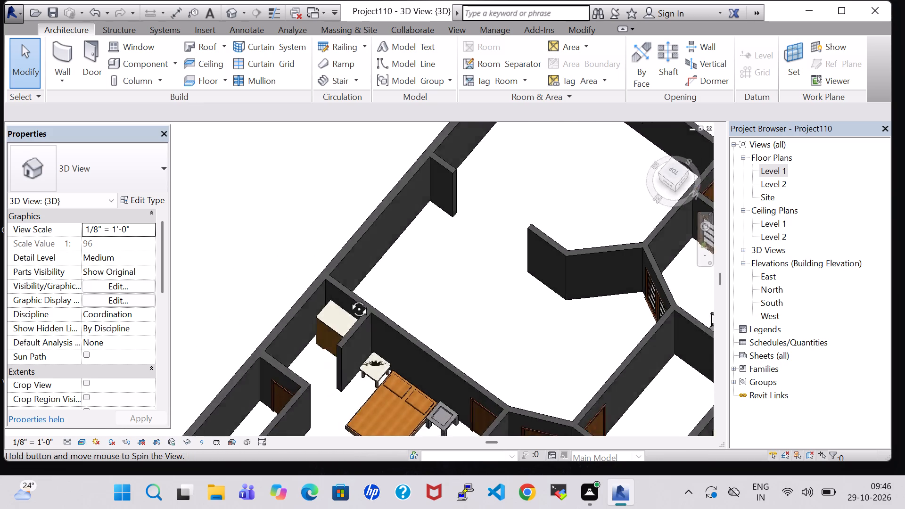
pyautogui.keyDown('shift'); pyautogui.moveTo(348, 298); pyautogui.dragTo(357, 268, button='middle'); pyautogui.keyUp('shift')
pyautogui.click(330, 354)
pyautogui.press('space')
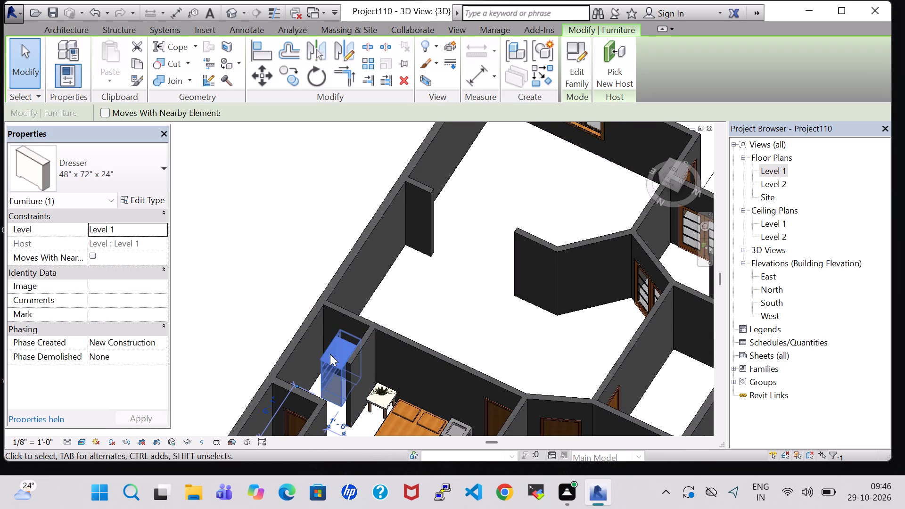
pyautogui.press('space')
pyautogui.click(442, 315)
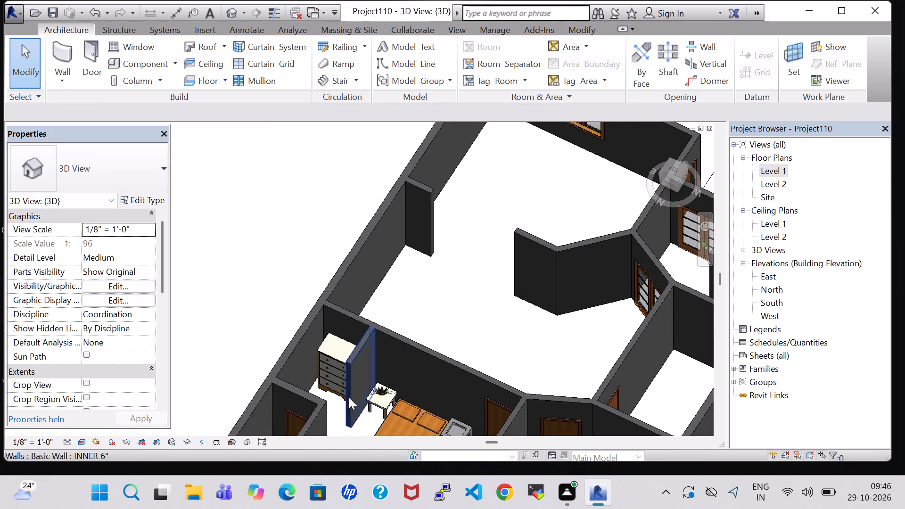
pyautogui.keyDown('shift'); pyautogui.moveTo(349, 397); pyautogui.dragTo(400, 399, button='middle'); pyautogui.keyUp('shift')
pyautogui.moveTo(400, 399); pyautogui.dragTo(402, 226, button='middle')
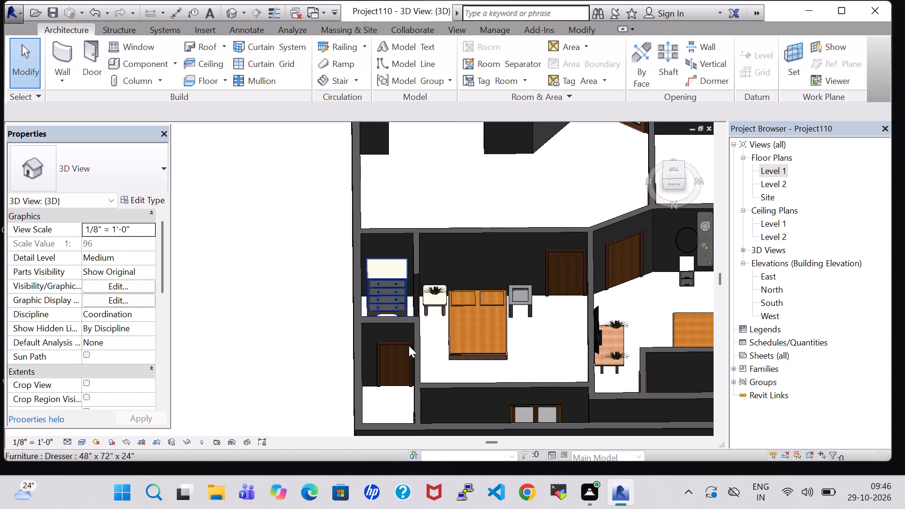
pyautogui.scroll(9, 409, 345)
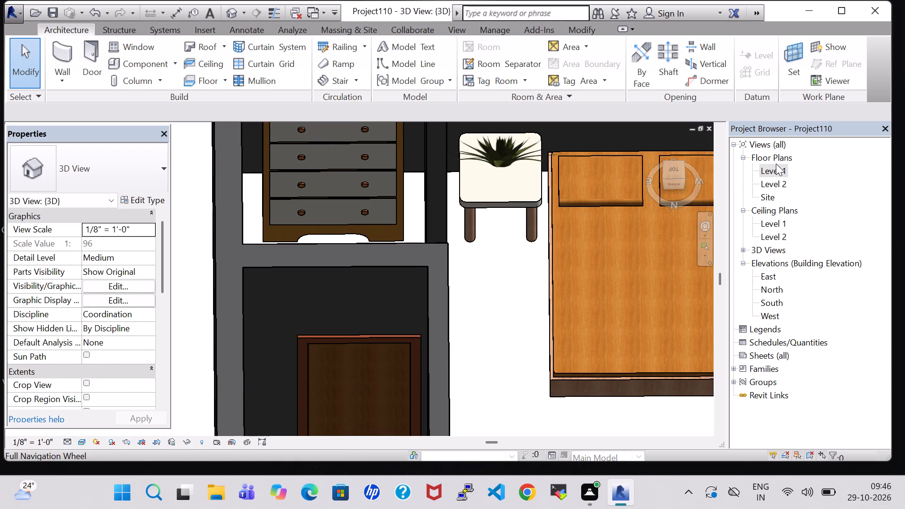
# On Level 1, place another Cabinet-File 2 Drawer 15" x 18" in the second bedroom, rotated against the shared INNER 6" wall, about 5' 1" from the window wall.
pyautogui.doubleClick(775, 170)
pyautogui.scroll(-1, 557, 330)
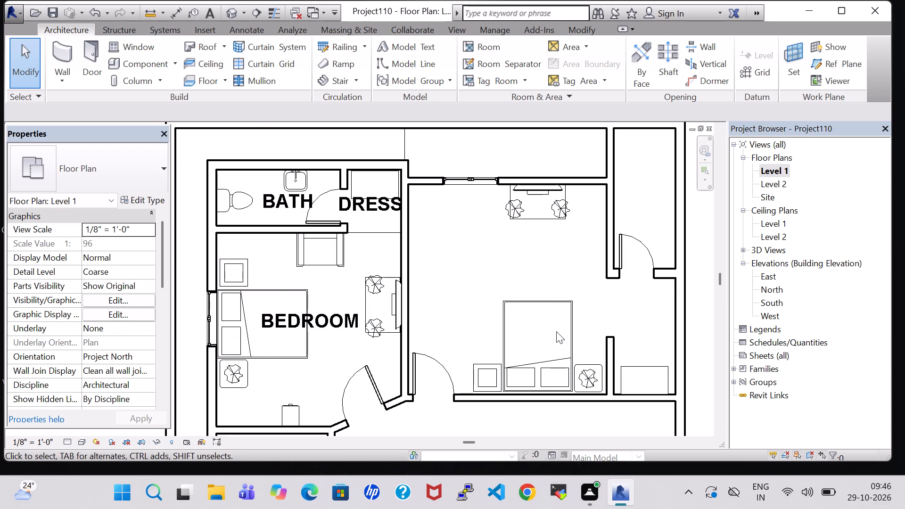
pyautogui.scroll(-2, 556, 331)
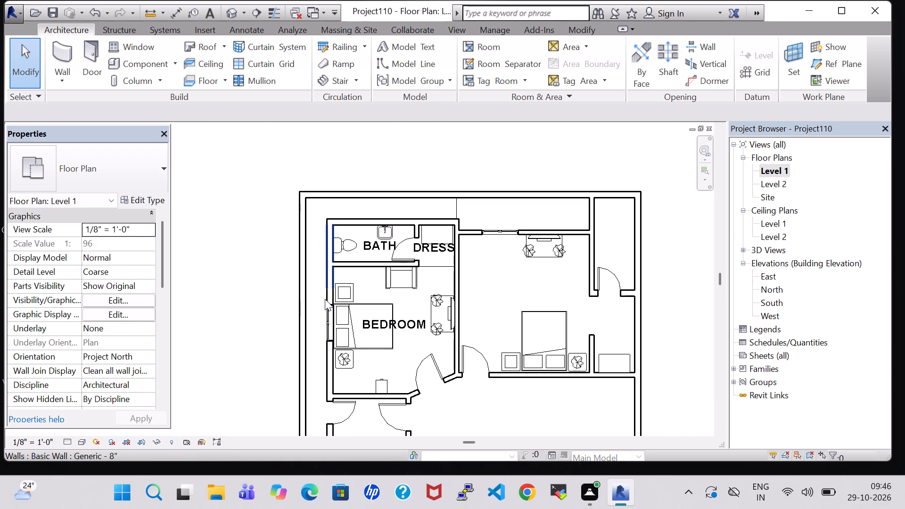
pyautogui.click(378, 377)
pyautogui.rightClick(378, 377)
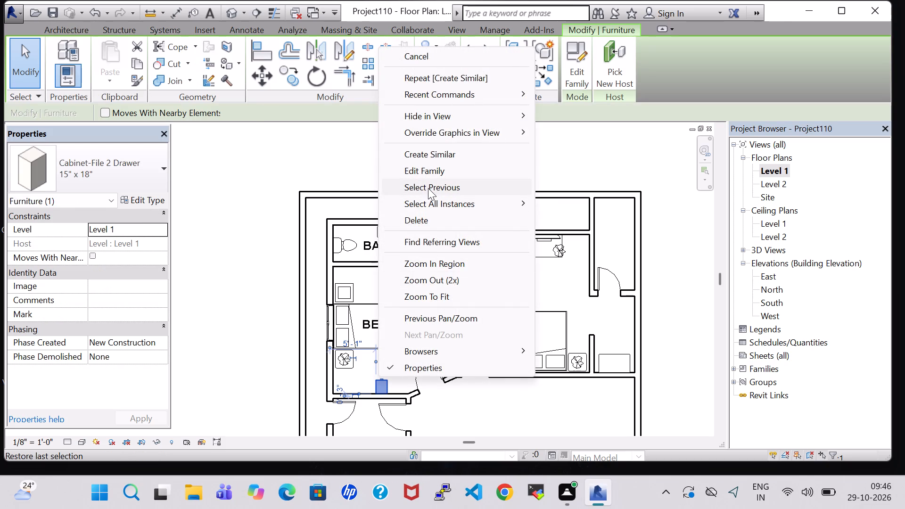
pyautogui.click(428, 157)
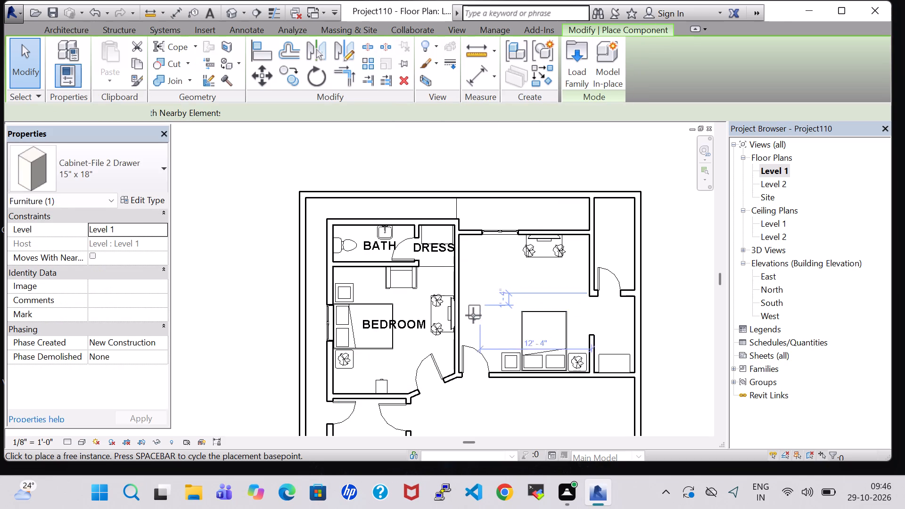
pyautogui.scroll(6, 472, 317)
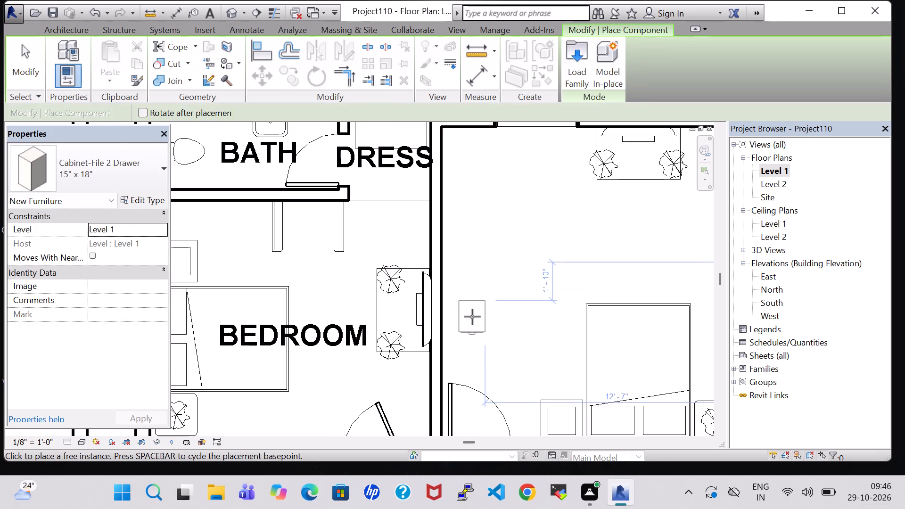
pyautogui.press('space')
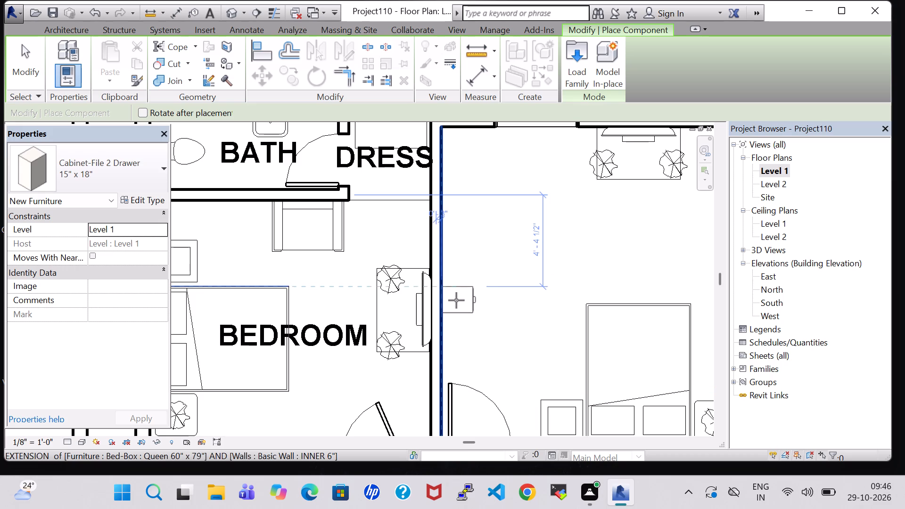
pyautogui.click(453, 242)
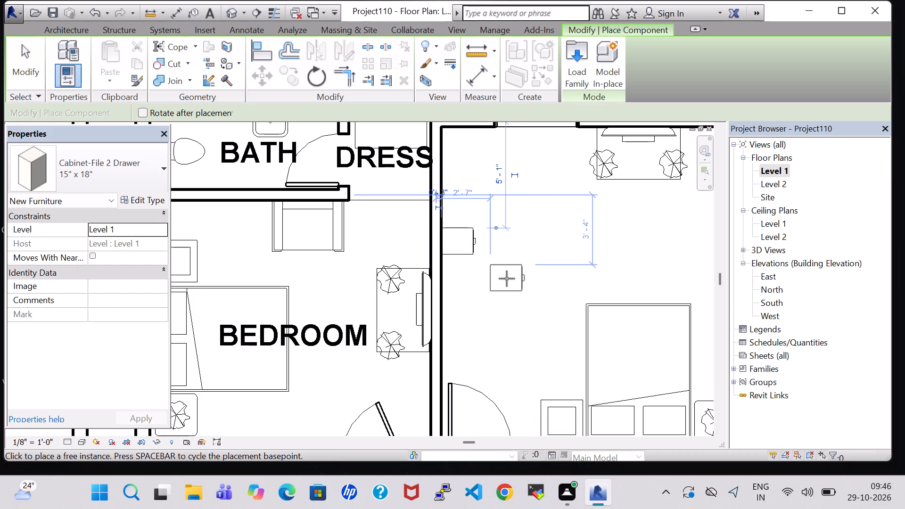
pyautogui.press('Escape')
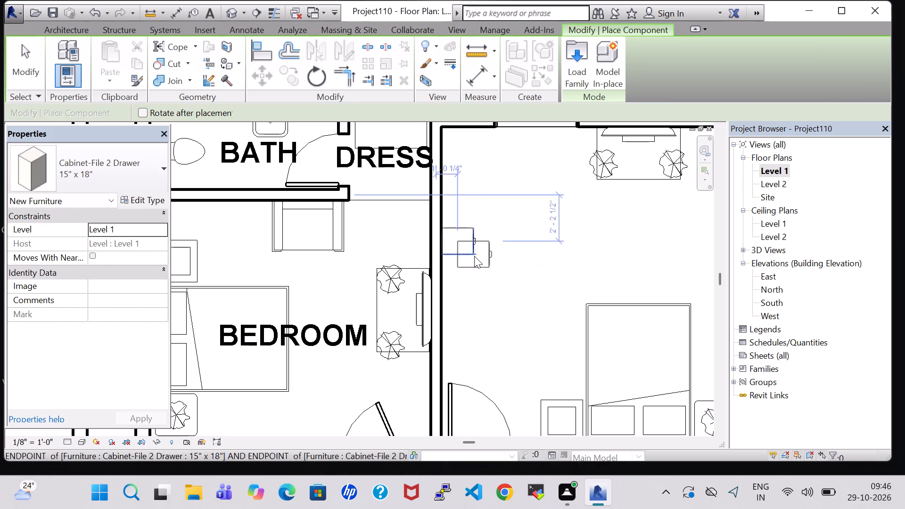
pyautogui.press('Escape')
# Nudge the second bedroom's file cabinet along the shared INNER 6" wall to 8' 9" from the window wall.
pyautogui.press('Down')
pyautogui.press('Down')
pyautogui.press('Down')
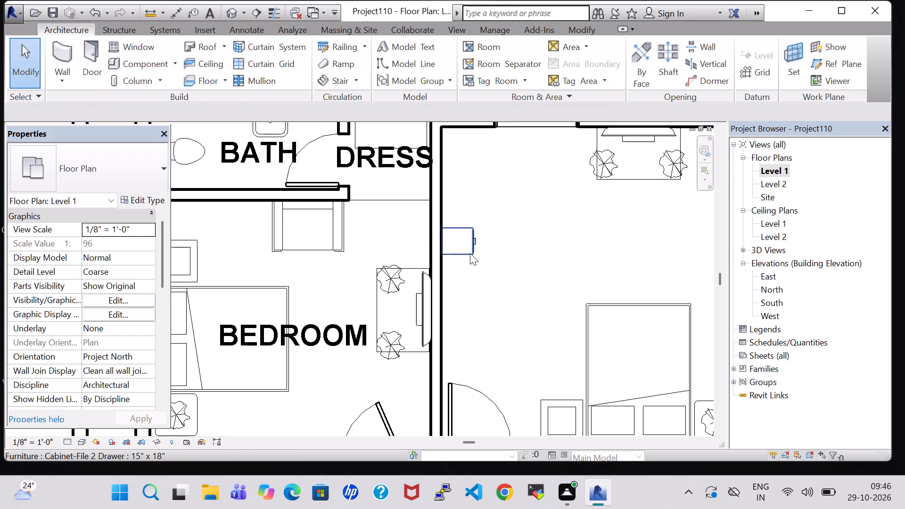
pyautogui.press('Down')
pyautogui.press('Down')
pyautogui.click(476, 252)
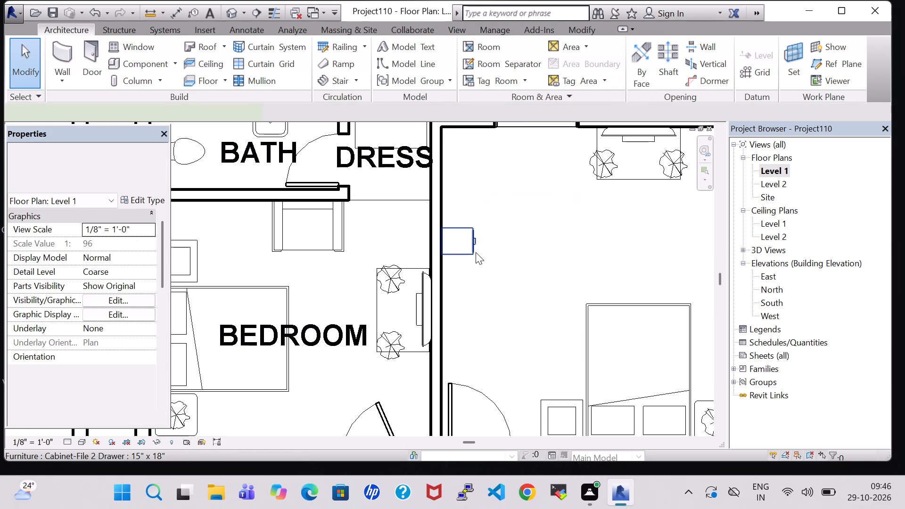
pyautogui.press('Down')
pyautogui.press('Down')
pyautogui.press('Down')
pyautogui.press('Down')
pyautogui.press('Down')
pyautogui.press('Down')
pyautogui.press('Down')
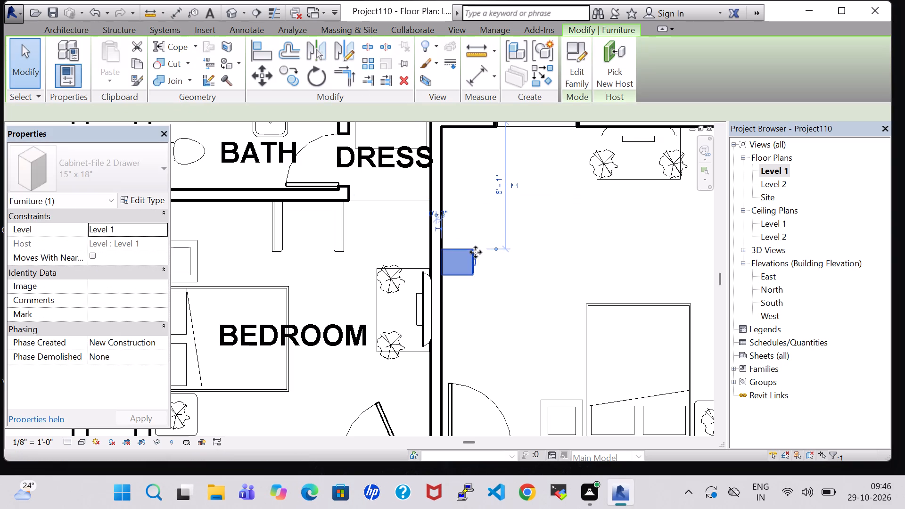
pyautogui.press('Down')
pyautogui.press('Down')
pyautogui.press('Down')
pyautogui.press('Down')
pyautogui.press('Down')
pyautogui.press('Down')
pyautogui.press('Down')
pyautogui.press('Down')
pyautogui.press('Down')
pyautogui.press('Down')
pyautogui.press('Down')
pyautogui.press('Down')
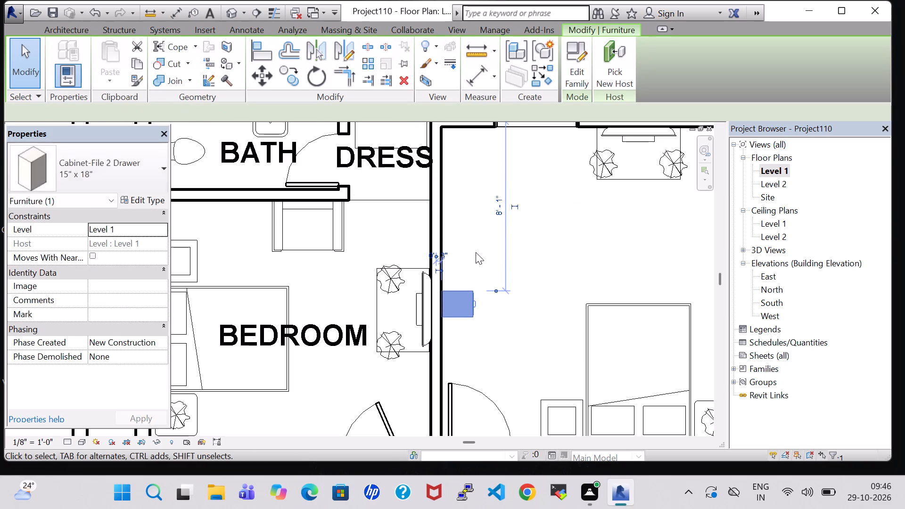
pyautogui.press('Down')
pyautogui.press('Down')
pyautogui.press('Down')
pyautogui.click(627, 231)
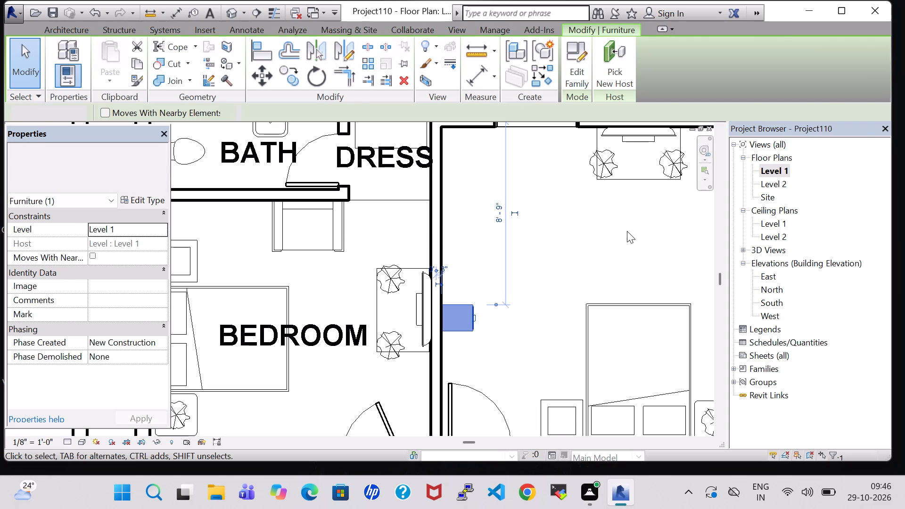
# Place another Mirror-Ellipse 24" x 48", like the first bedroom's, on the second bedroom's shared wall behind the file cabinet.
pyautogui.scroll(-3, 329, 263)
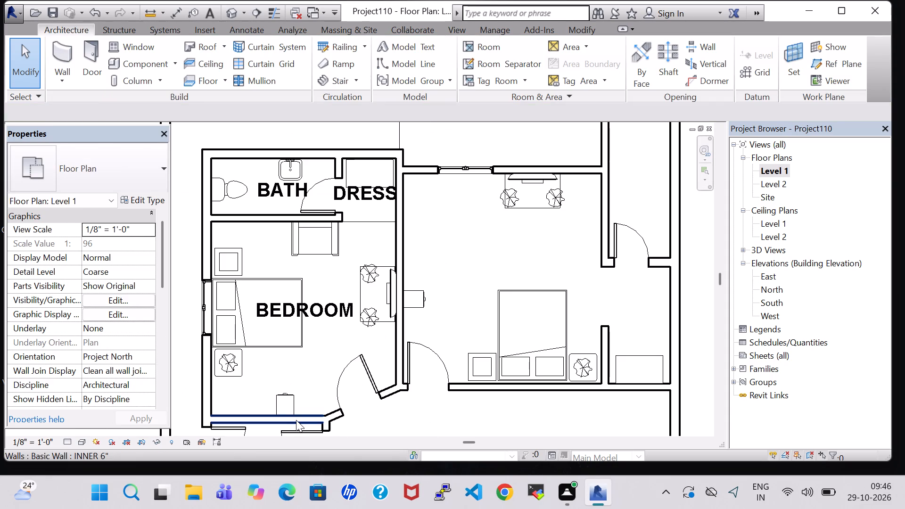
pyautogui.scroll(7, 280, 414)
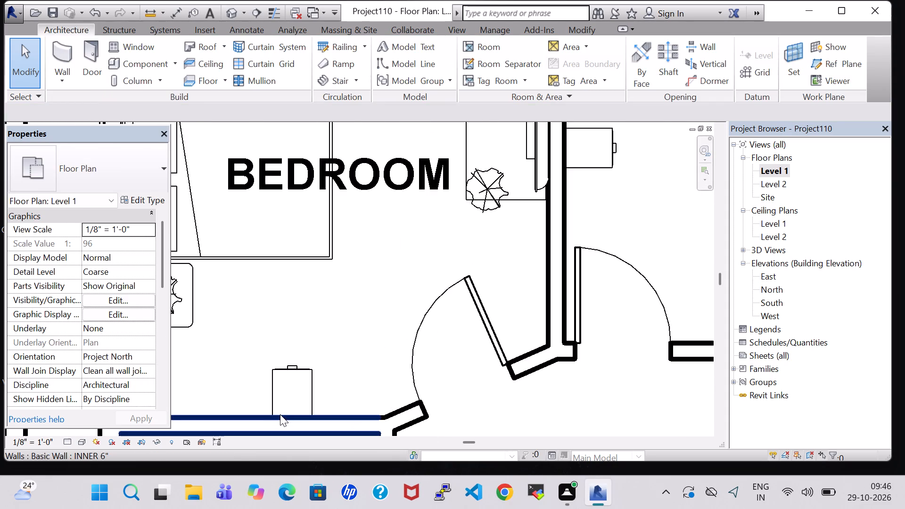
pyautogui.click(283, 419)
pyautogui.click(262, 391)
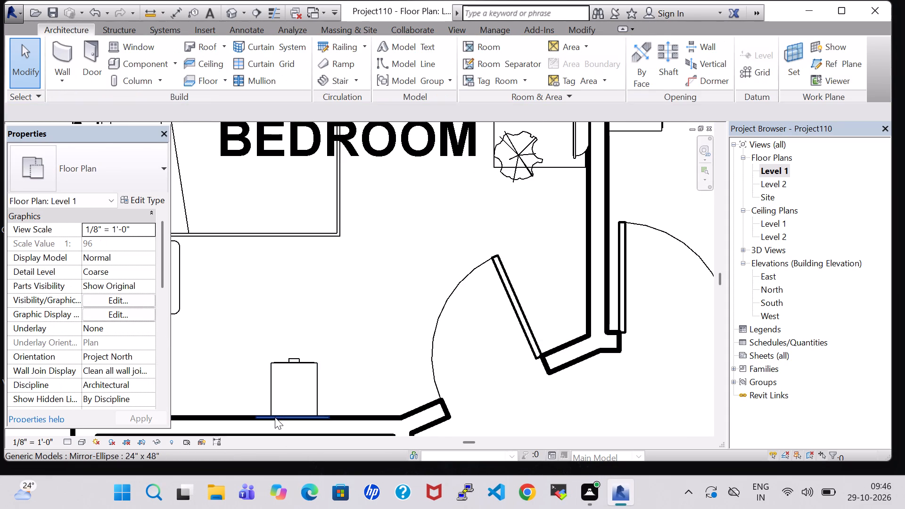
pyautogui.click(275, 417)
pyautogui.rightClick(275, 417)
pyautogui.click(341, 189)
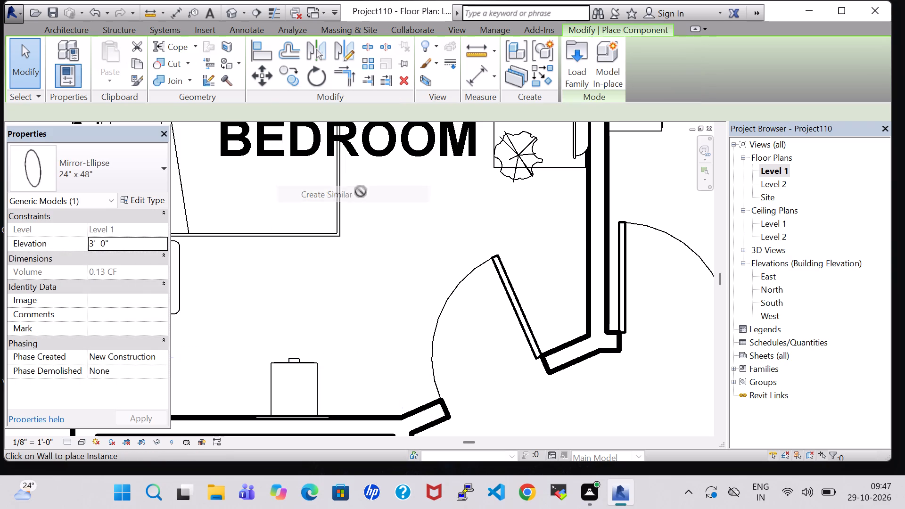
pyautogui.moveTo(585, 234); pyautogui.dragTo(510, 401, button='middle')
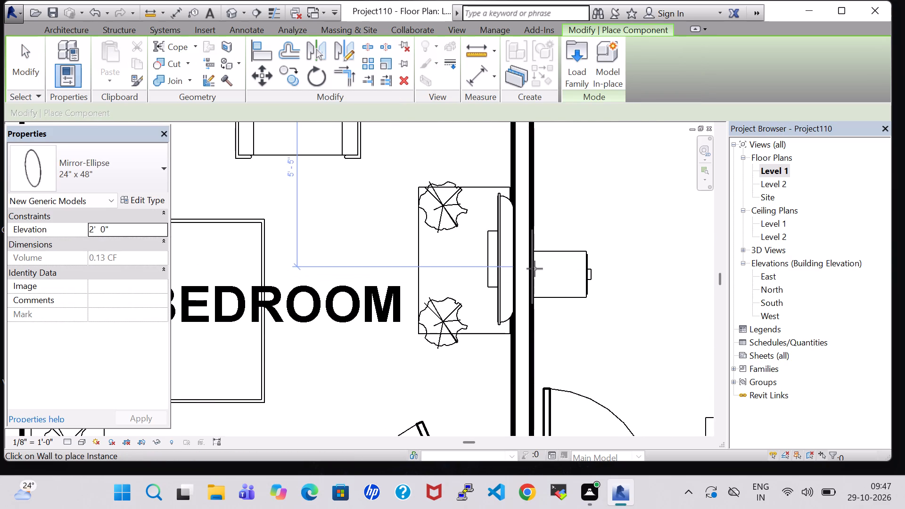
pyautogui.click(535, 277)
pyautogui.press('Escape')
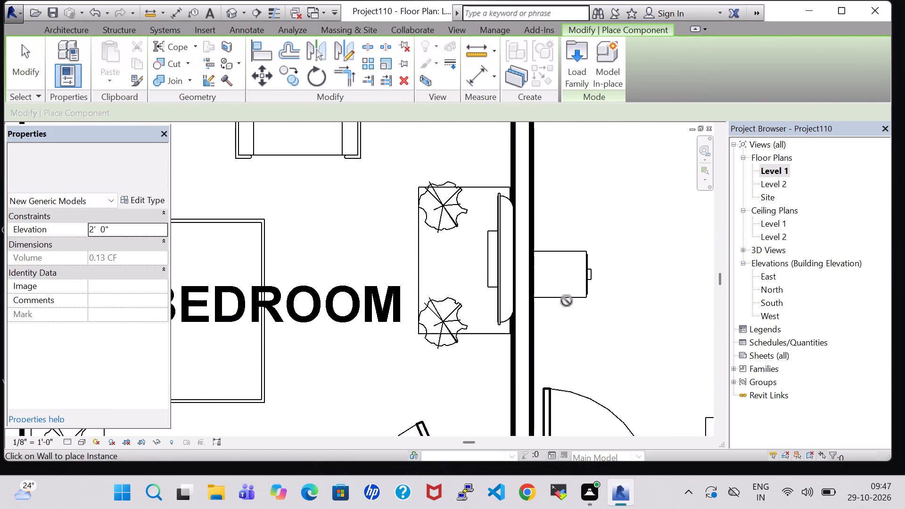
pyautogui.press('Escape')
# Set the Elevation of the mirror behind the second bedroom's file cabinet to 3' 0".
pyautogui.click(551, 241)
pyautogui.scroll(3, 551, 240)
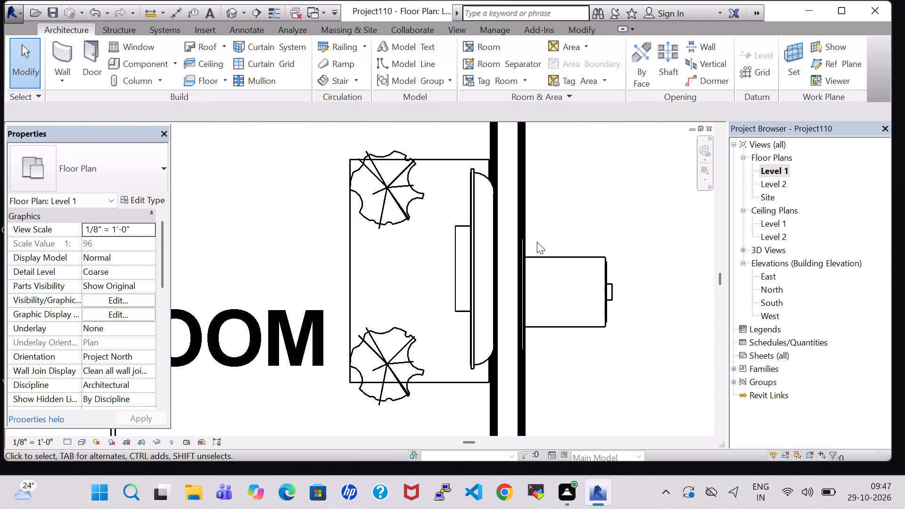
pyautogui.click(522, 249)
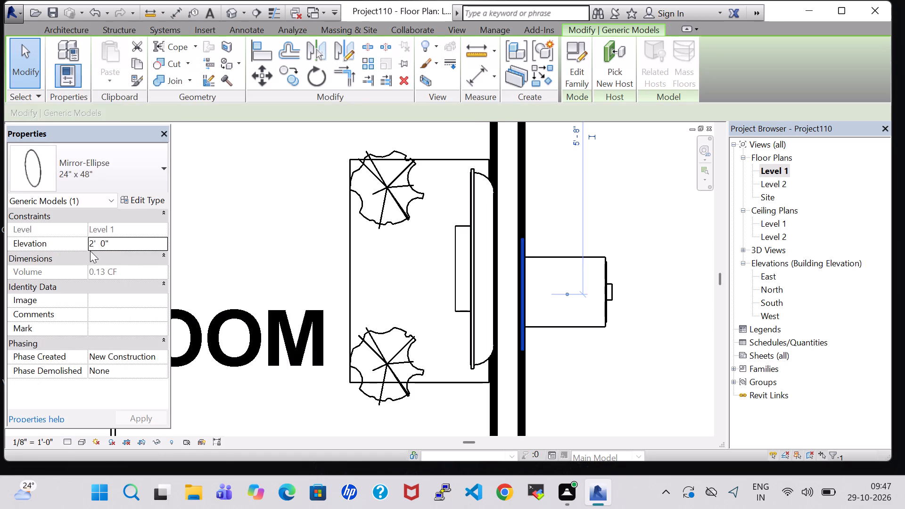
pyautogui.click(95, 245)
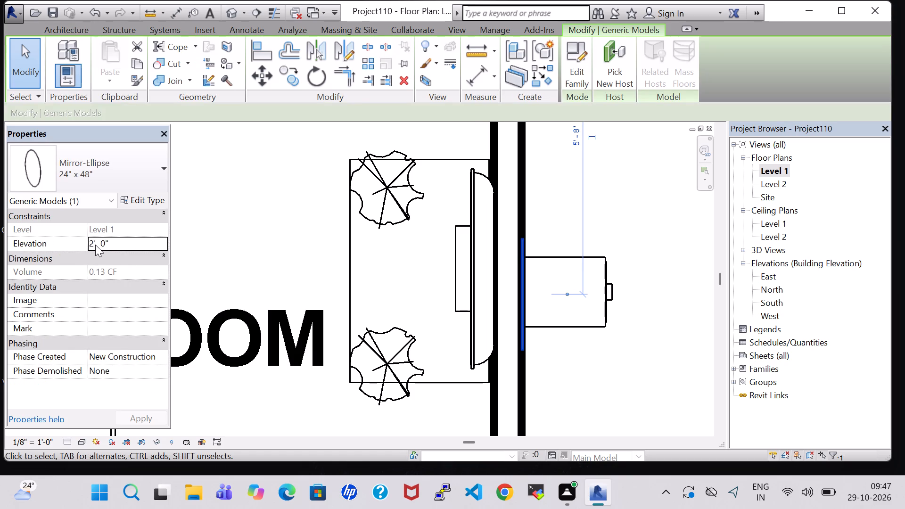
pyautogui.press('BackSpace')
pyautogui.press('3')
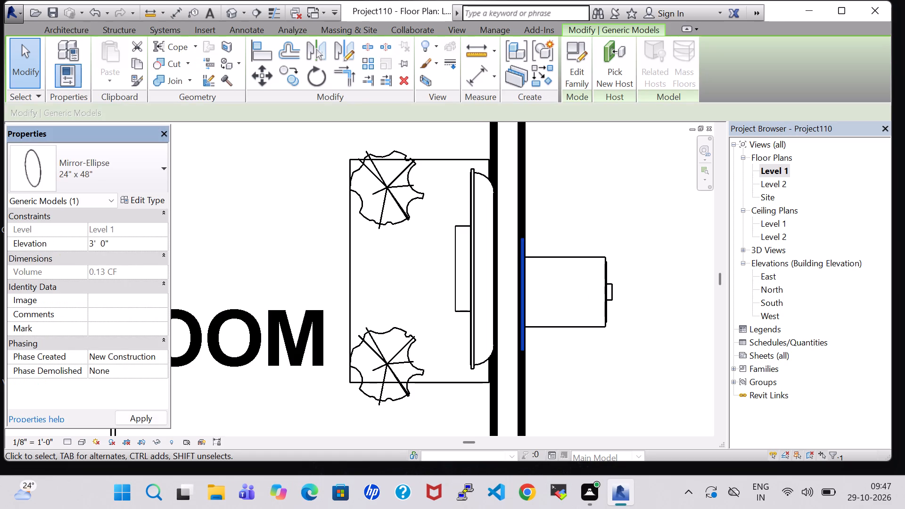
pyautogui.click(148, 414)
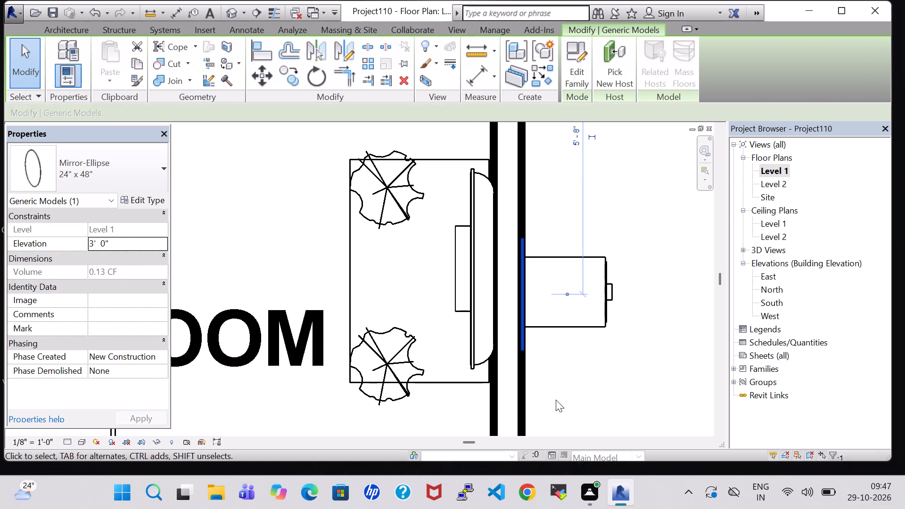
pyautogui.click(565, 398)
# Place a Chair-Corbu like the first bedroom's in the second bedroom, backed toward the shared wall about 4' 9" from the window wall.
pyautogui.scroll(-6, 622, 263)
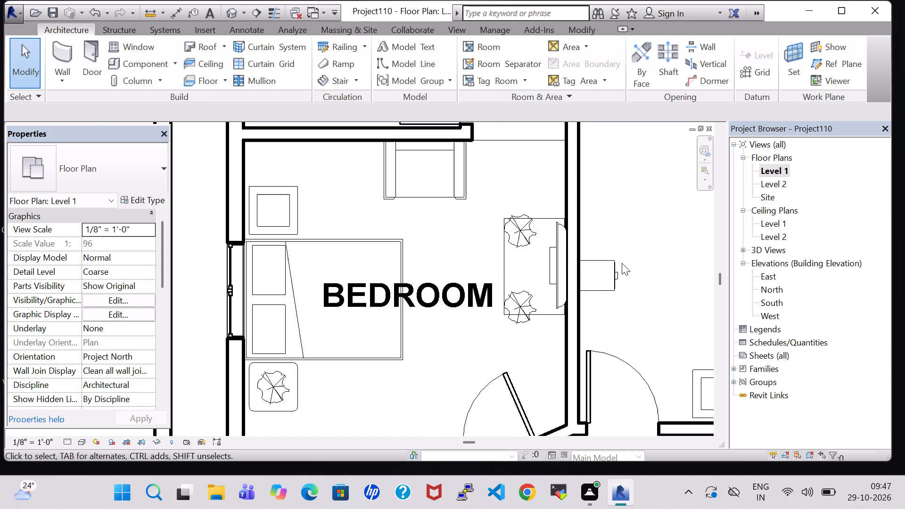
pyautogui.moveTo(622, 263); pyautogui.dragTo(453, 286, button='middle')
pyautogui.scroll(-3, 453, 287)
pyautogui.click(304, 234)
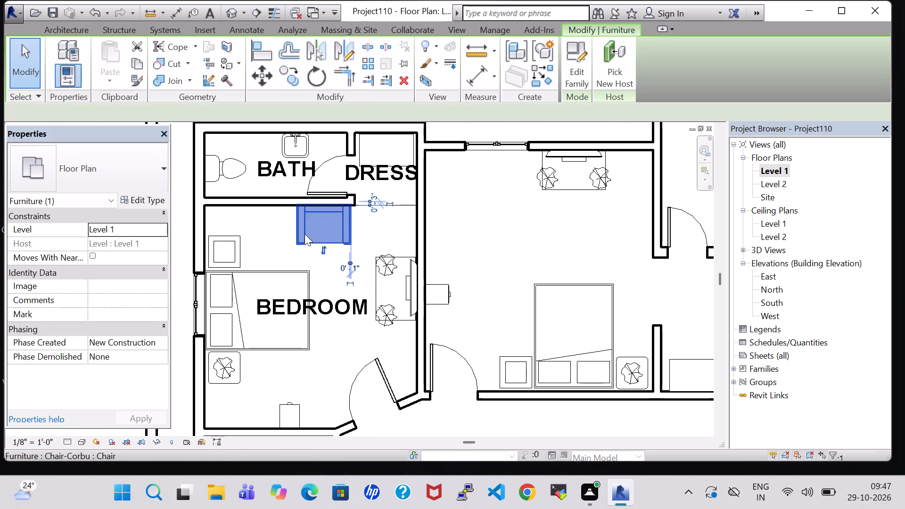
pyautogui.rightClick(304, 234)
pyautogui.click(372, 258)
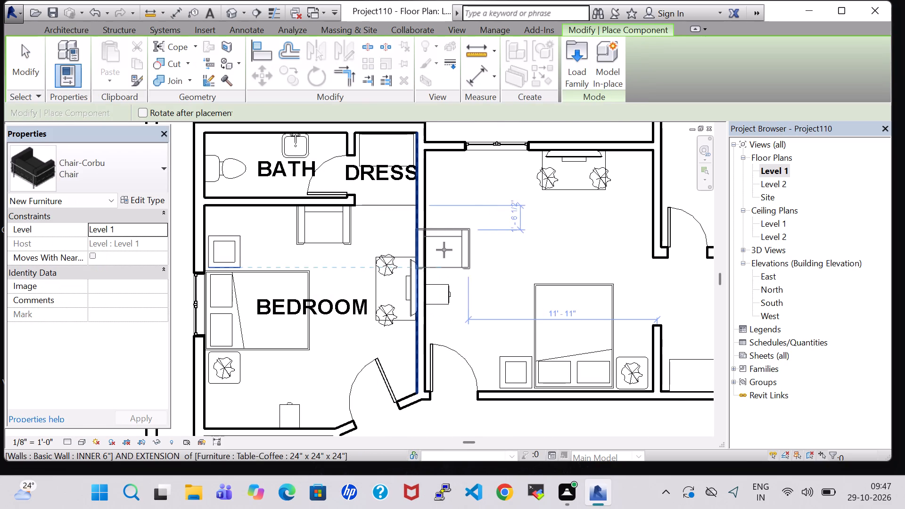
pyautogui.press('space')
pyautogui.press('space')
pyautogui.press('space')
pyautogui.press('space')
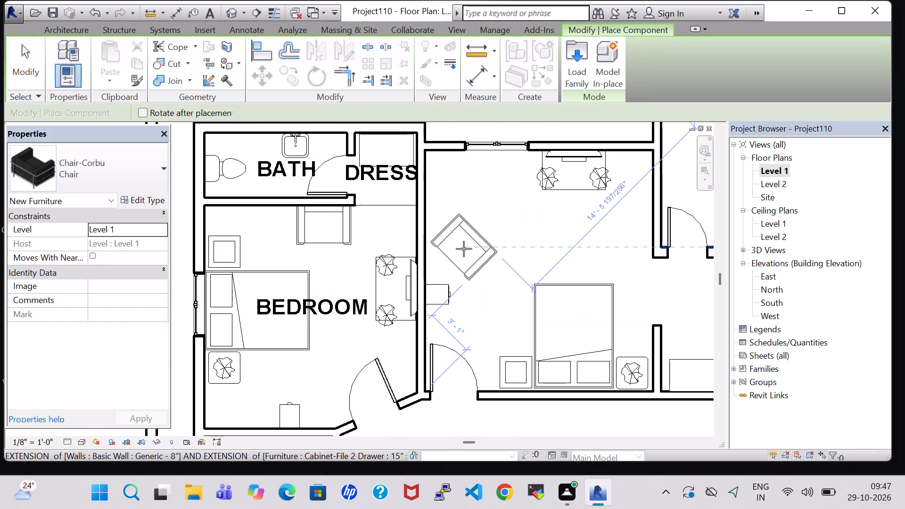
pyautogui.press('space')
pyautogui.press('space')
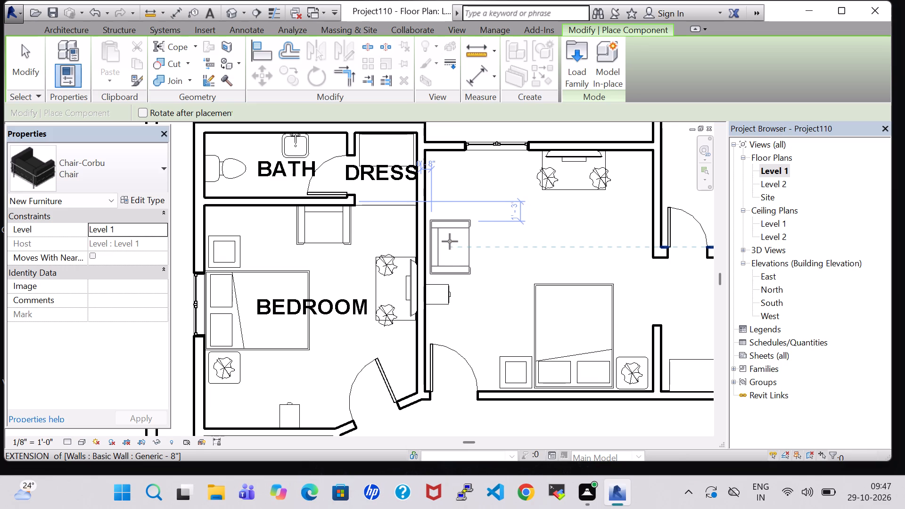
pyautogui.click(450, 241)
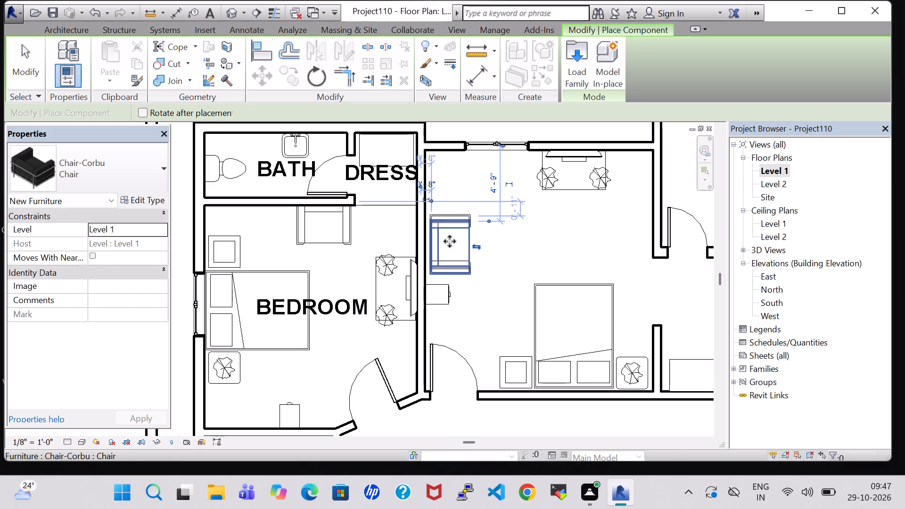
pyautogui.press('Escape')
pyautogui.press('Escape')
# Nudge the second bedroom's Chair-Corbu closer to the shared wall and to 4' 3" from the window wall.
pyautogui.click(450, 241)
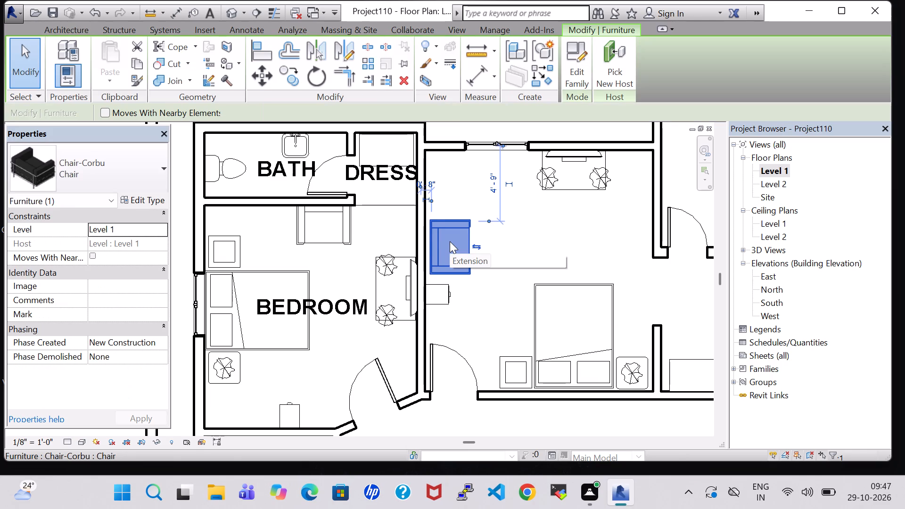
pyautogui.press('Up')
pyautogui.press('Up')
pyautogui.press('Up')
pyautogui.press('Left')
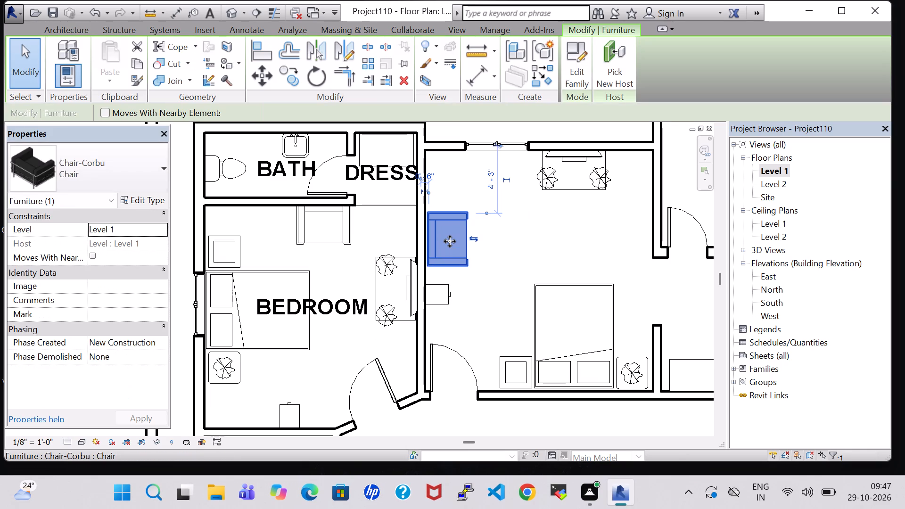
pyautogui.click(523, 248)
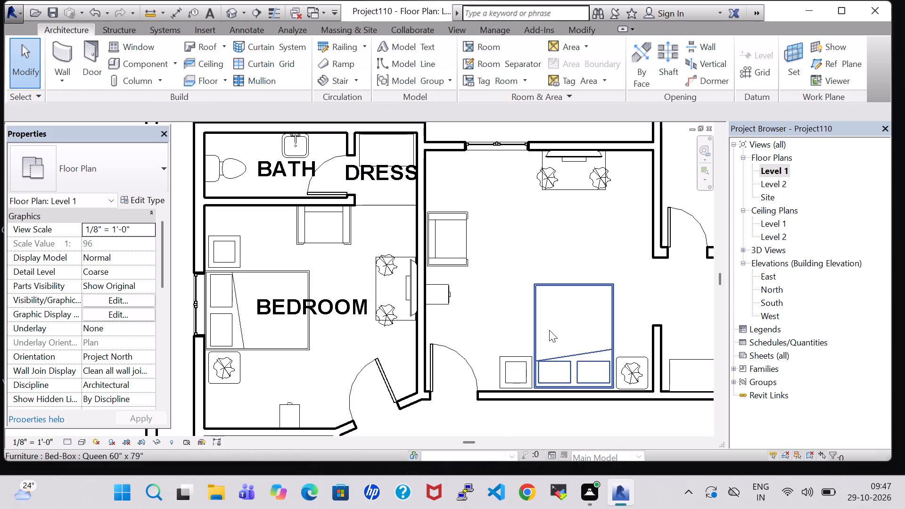
# Examine the furniture layout of both bedrooms from several angles in the 3D view.
pyautogui.click(228, 10)
pyautogui.scroll(-2, 384, 311)
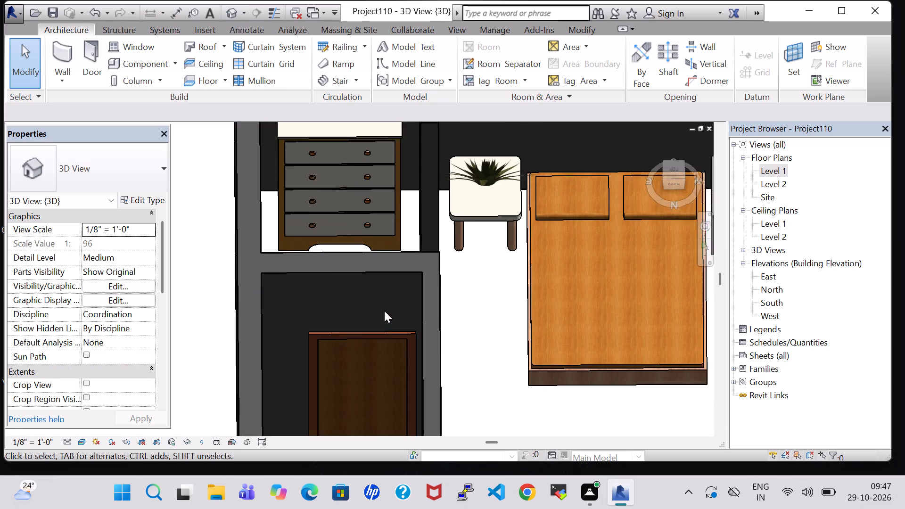
pyautogui.scroll(-7, 384, 311)
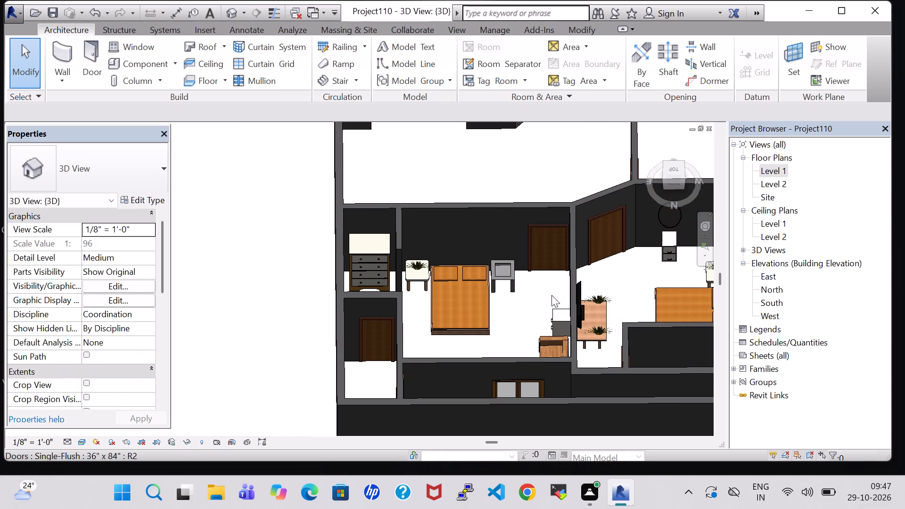
pyautogui.keyDown('shift'); pyautogui.moveTo(542, 298); pyautogui.dragTo(490, 380, button='middle'); pyautogui.keyUp('shift')
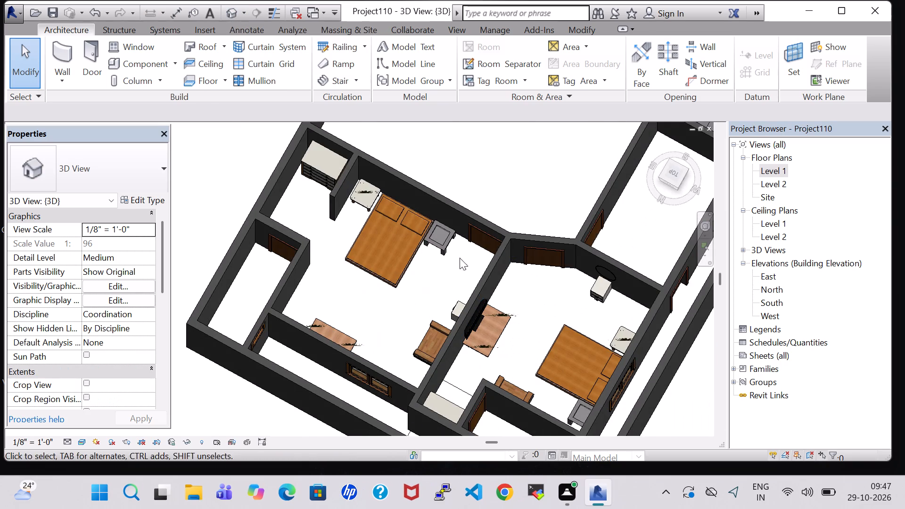
pyautogui.moveTo(415, 286); pyautogui.dragTo(449, 380, button='middle')
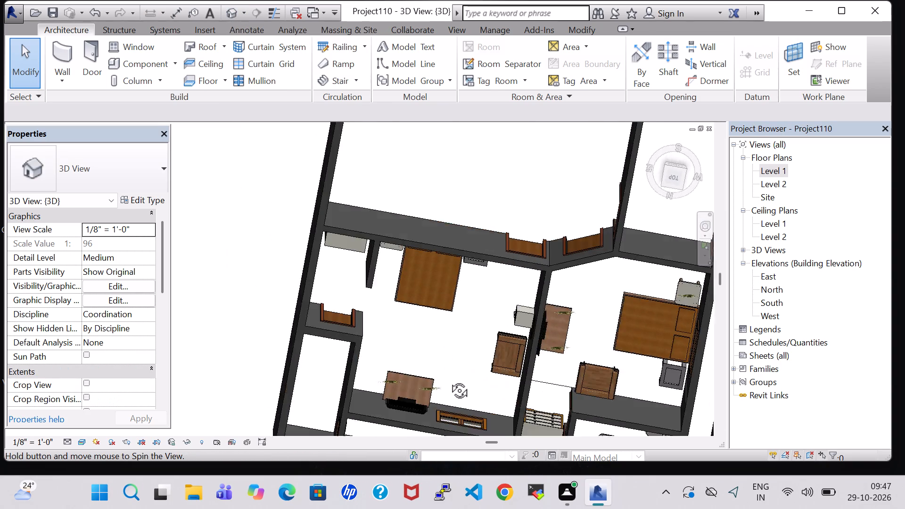
pyautogui.moveTo(449, 380); pyautogui.dragTo(591, 286, button='middle')
pyautogui.moveTo(632, 238); pyautogui.dragTo(395, 302, button='middle')
pyautogui.keyDown('shift'); pyautogui.moveTo(499, 318); pyautogui.dragTo(497, 330, button='middle'); pyautogui.keyUp('shift')
pyautogui.moveTo(497, 330); pyautogui.dragTo(515, 304, button='middle')
pyautogui.scroll(-2, 515, 304)
pyautogui.moveTo(518, 305); pyautogui.dragTo(436, 290, button='middle')
pyautogui.moveTo(453, 290); pyautogui.dragTo(477, 292, button='middle')
pyautogui.moveTo(491, 248); pyautogui.dragTo(491, 285, button='middle')
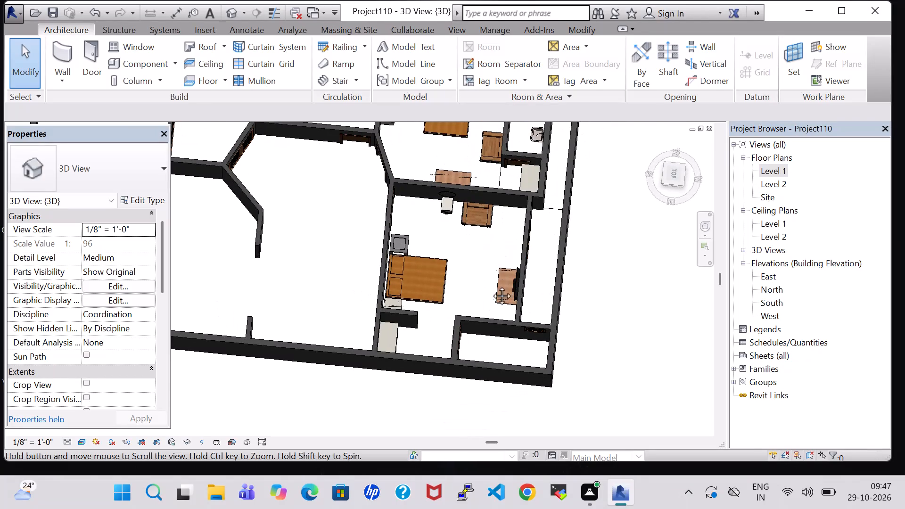
# Place a Floor Drain - Round 5" Strainer - 2" Drain like the first bathroom's on the second bathroom's floor, near its outer side wall.
pyautogui.moveTo(491, 285); pyautogui.dragTo(478, 363, button='middle')
pyautogui.click(528, 223)
pyautogui.rightClick(528, 223)
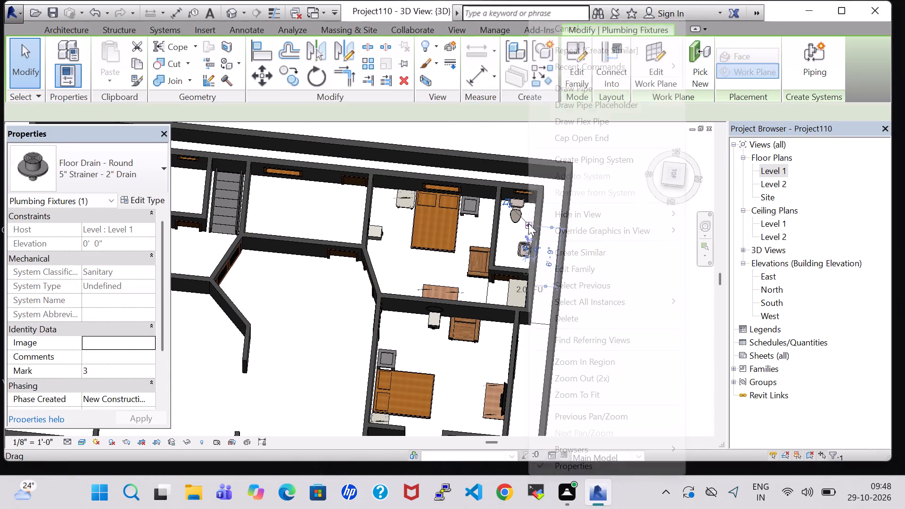
pyautogui.click(587, 254)
pyautogui.moveTo(577, 390); pyautogui.dragTo(586, 298, button='middle')
pyautogui.click(684, 66)
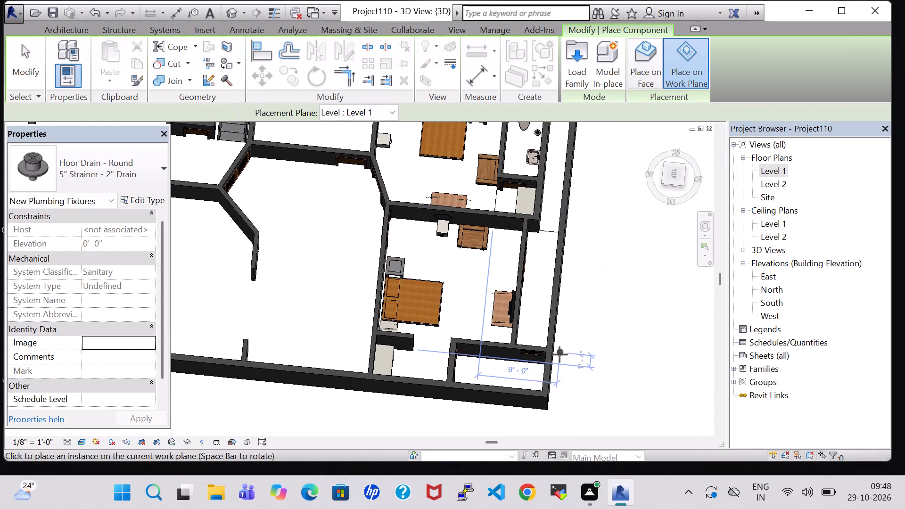
pyautogui.scroll(8, 548, 353)
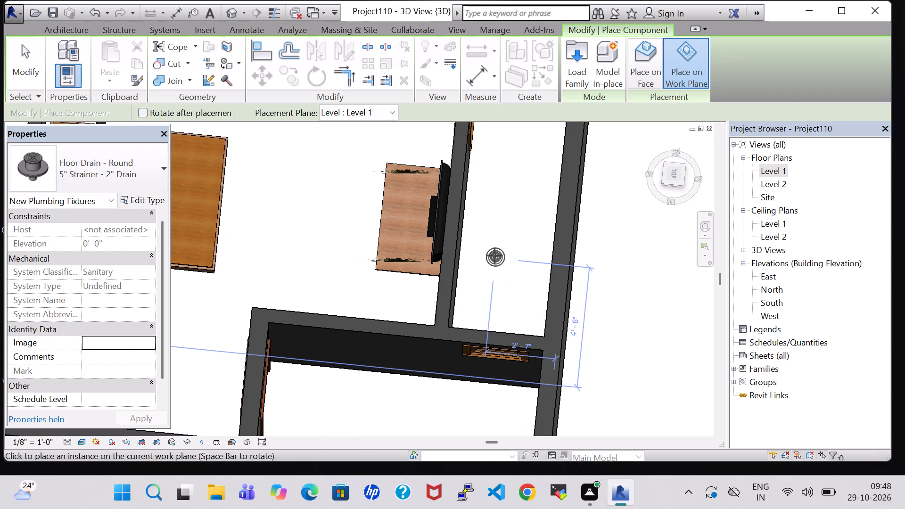
pyautogui.keyDown('shift'); pyautogui.moveTo(494, 255); pyautogui.dragTo(495, 278, button='middle'); pyautogui.keyUp('shift')
pyautogui.moveTo(495, 299); pyautogui.dragTo(513, 237, button='middle')
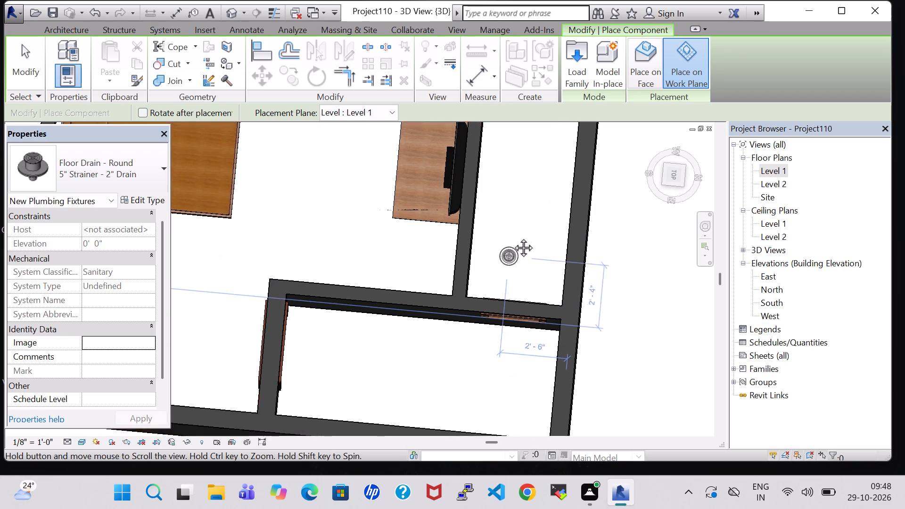
pyautogui.moveTo(513, 237); pyautogui.dragTo(527, 171, button='middle')
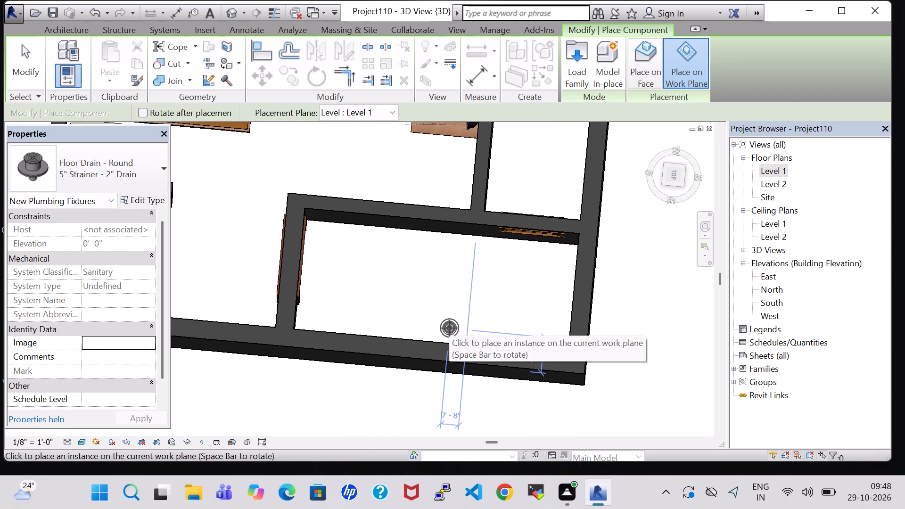
pyautogui.click(461, 328)
pyautogui.press('Escape')
pyautogui.press('Escape')
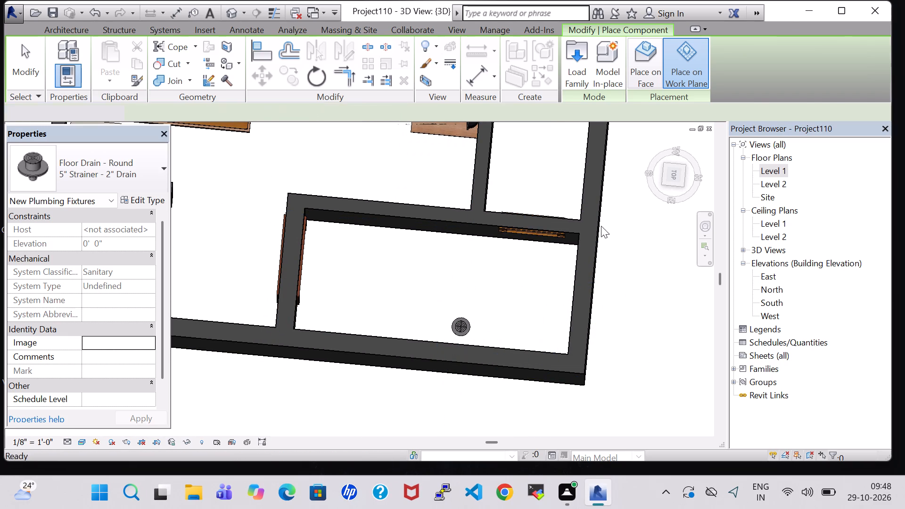
# In the Level 1 plan, place a Sink Vanity-Square 20" x 18" in the second bathroom, backed against the outer wall near the door.
pyautogui.doubleClick(776, 168)
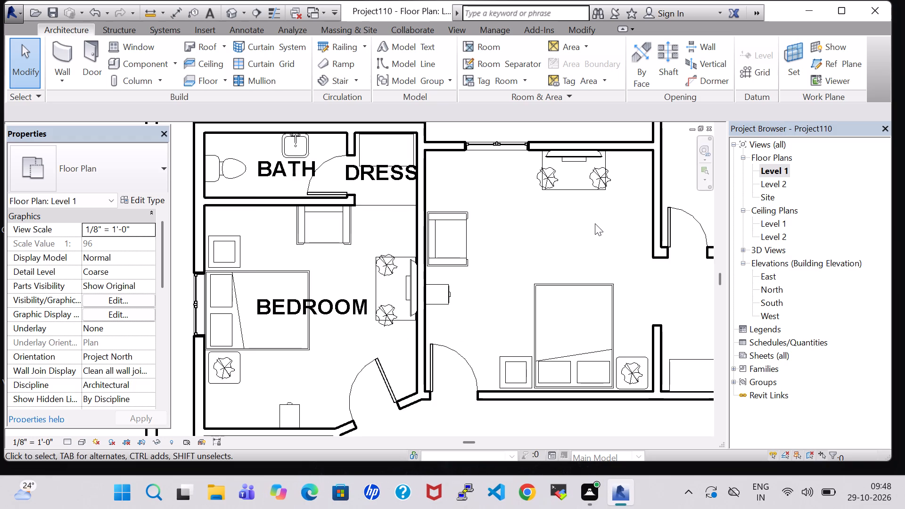
pyautogui.scroll(-4, 594, 223)
pyautogui.moveTo(594, 224); pyautogui.dragTo(363, 316, button='middle')
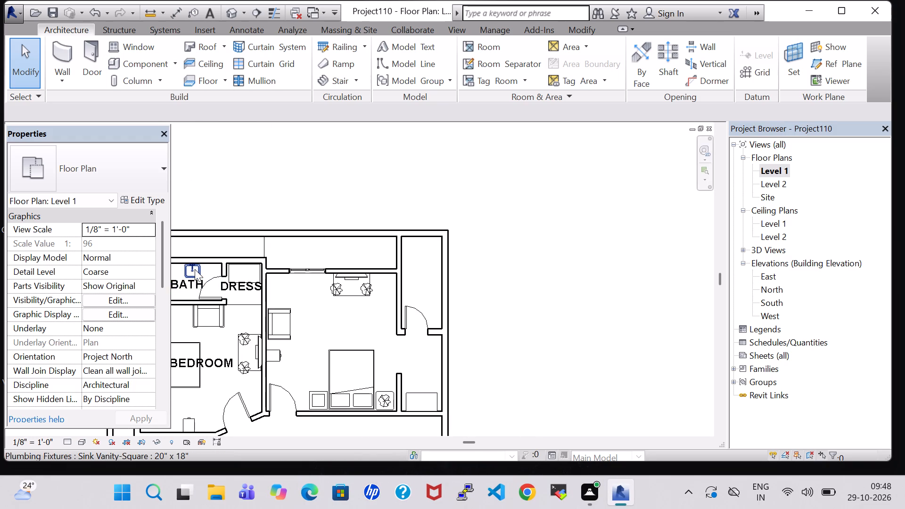
pyautogui.scroll(7, 195, 269)
pyautogui.click(206, 276)
pyautogui.rightClick(206, 276)
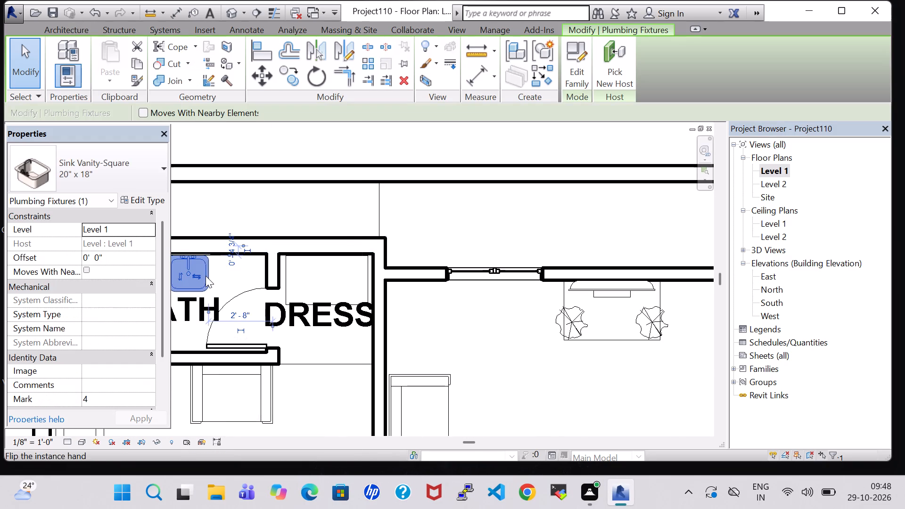
pyautogui.click(265, 255)
pyautogui.moveTo(489, 346); pyautogui.dragTo(282, 347, button='middle')
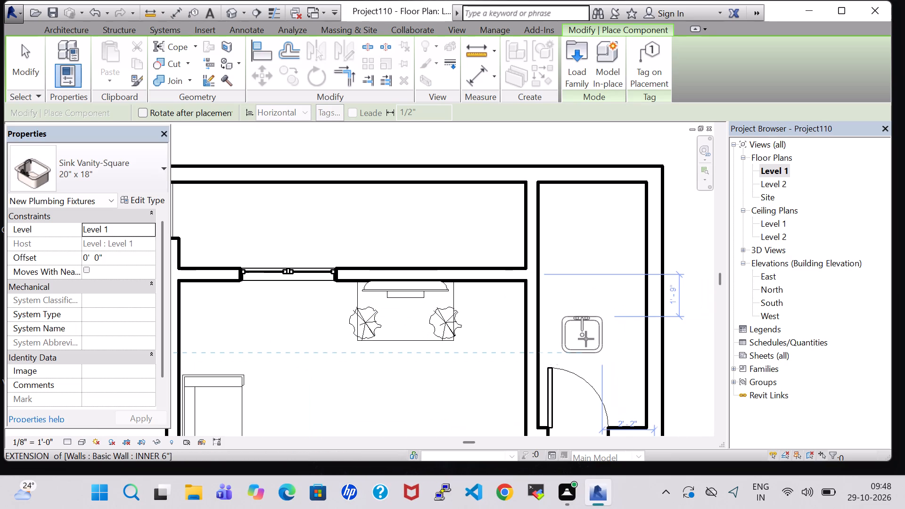
pyautogui.press('space')
pyautogui.press('space')
pyautogui.press('space')
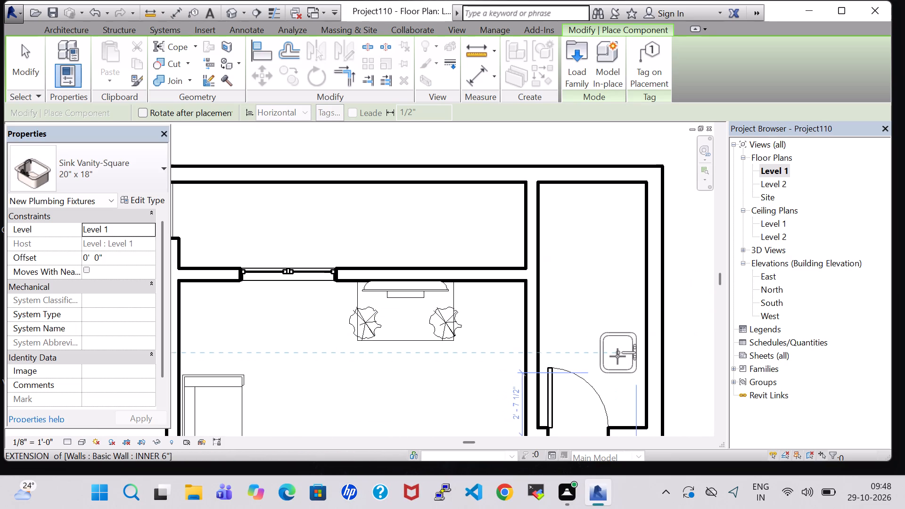
pyautogui.scroll(3, 620, 356)
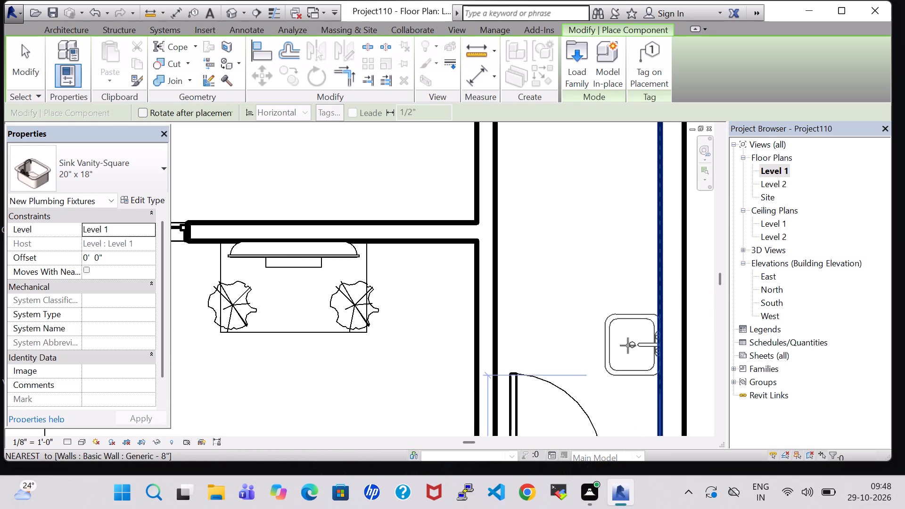
pyautogui.click(628, 345)
pyautogui.press('Escape')
pyautogui.press('Escape')
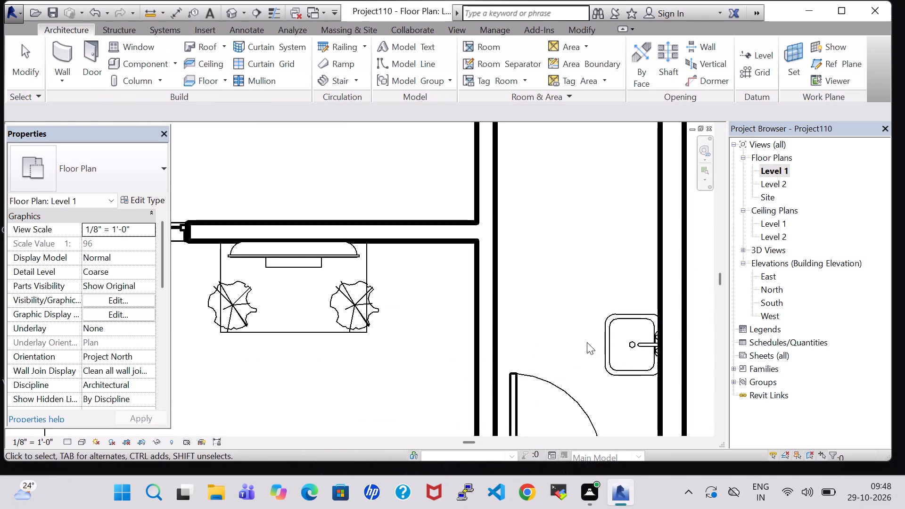
# Place a Mirror-Ellipse 24" x 48" on the outer wall behind the second bathroom's sink.
pyautogui.scroll(-7, 391, 335)
pyautogui.moveTo(312, 344); pyautogui.dragTo(410, 336, button='middle')
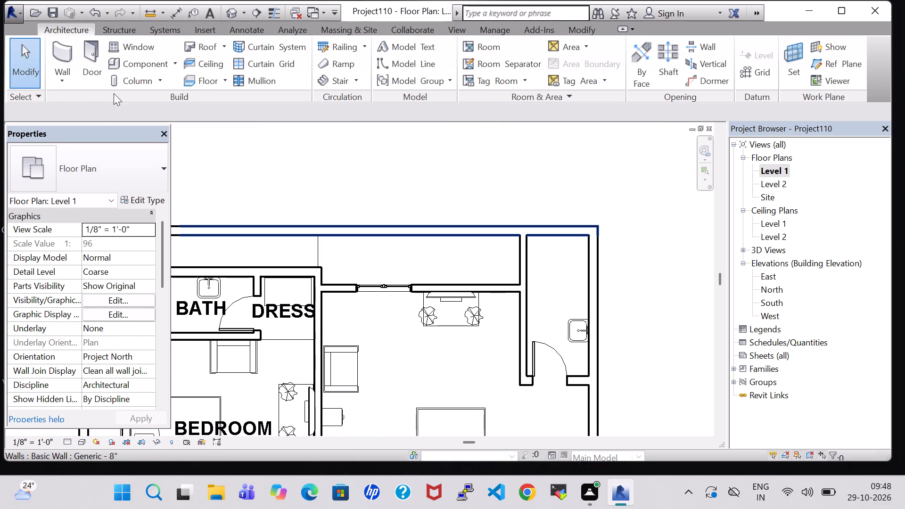
pyautogui.click(134, 60)
pyautogui.click(98, 159)
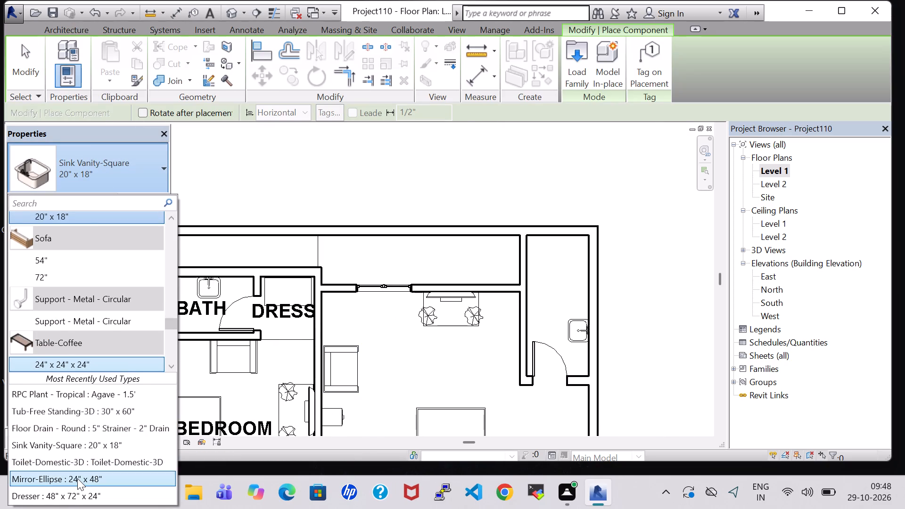
pyautogui.click(77, 478)
pyautogui.scroll(11, 601, 345)
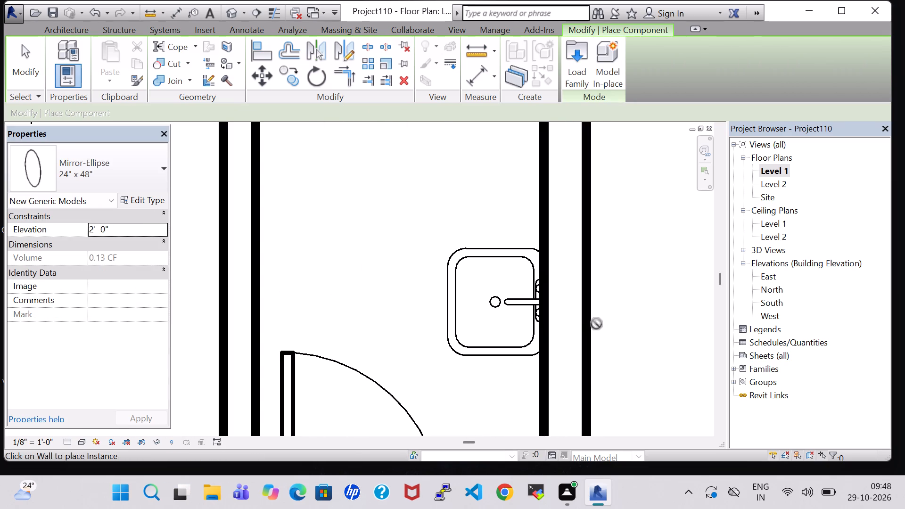
pyautogui.click(543, 304)
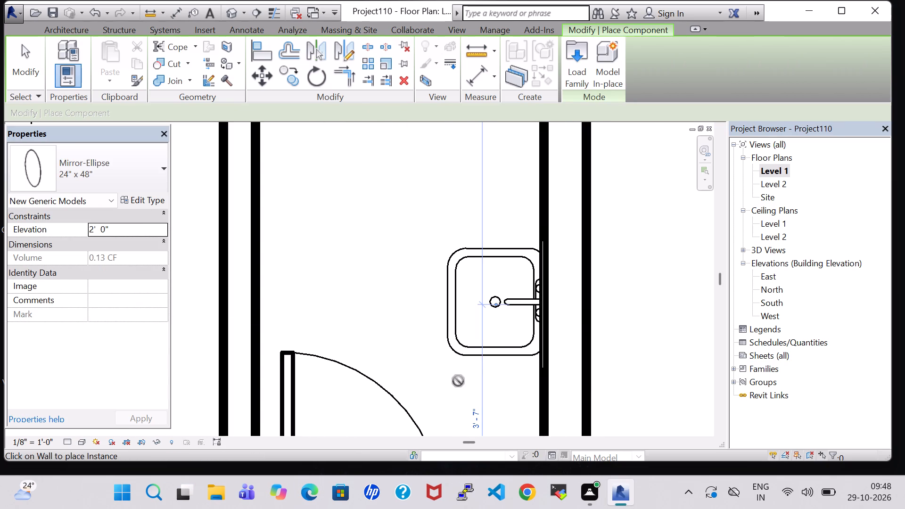
pyautogui.press('Escape')
pyautogui.press('Escape')
# Nudge the second bathroom's sink slightly away from the outer wall.
pyautogui.click(469, 350)
pyautogui.press('Left')
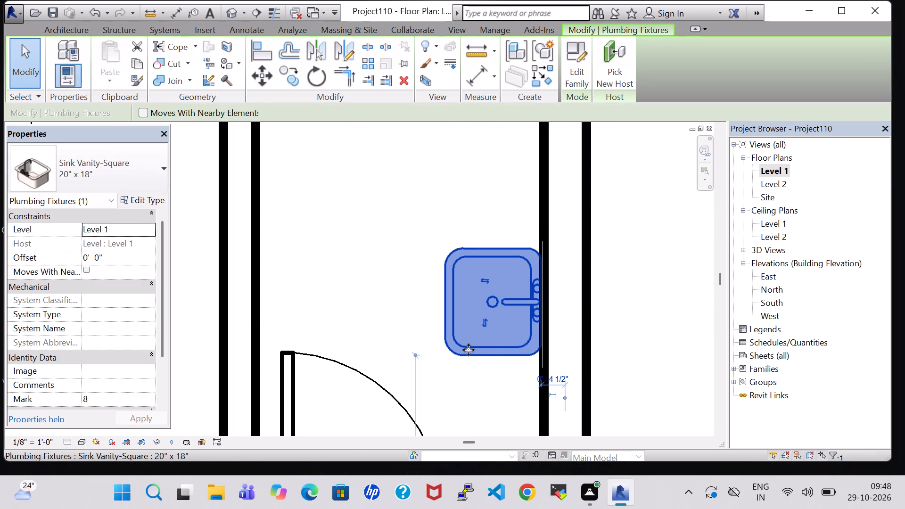
pyautogui.click(469, 185)
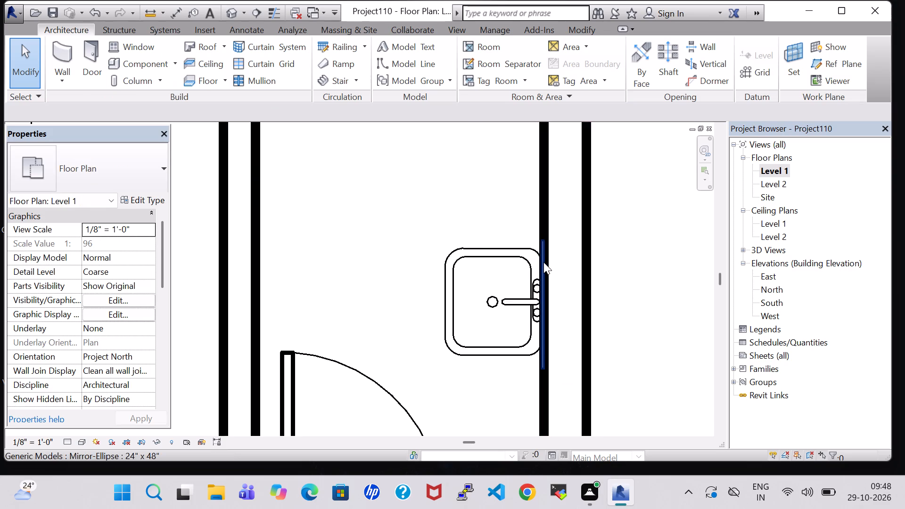
# Set the Elevation of the second bathroom's mirror to 3' 0" and nudge it along the wall to centre it on the sink.
pyautogui.click(543, 262)
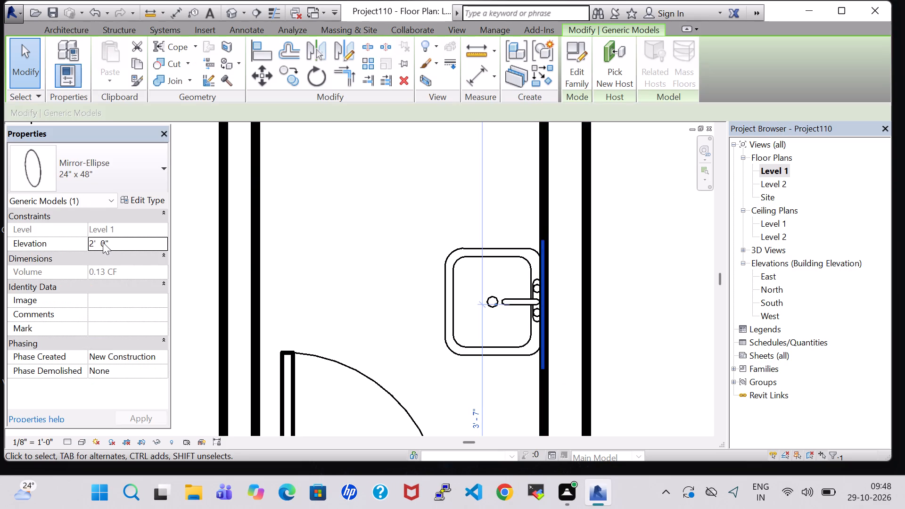
pyautogui.click(94, 242)
pyautogui.press('BackSpace')
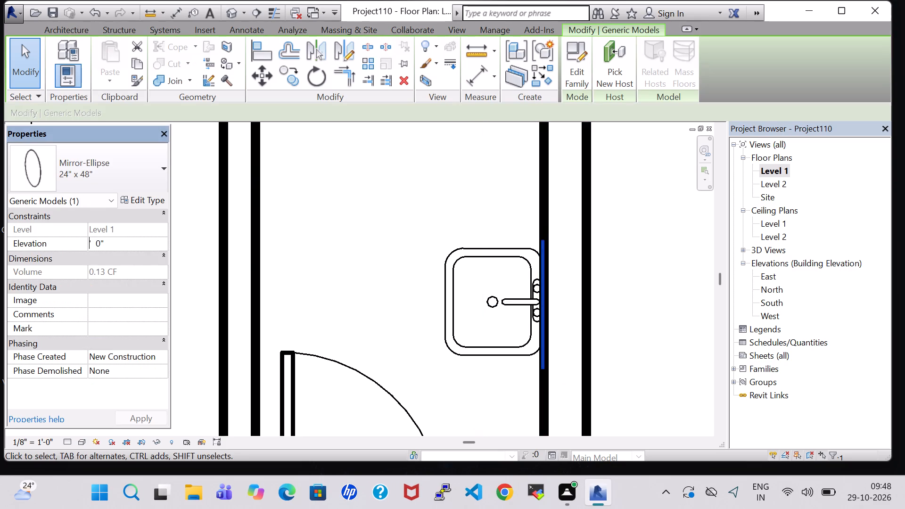
pyautogui.press('3')
pyautogui.click(144, 419)
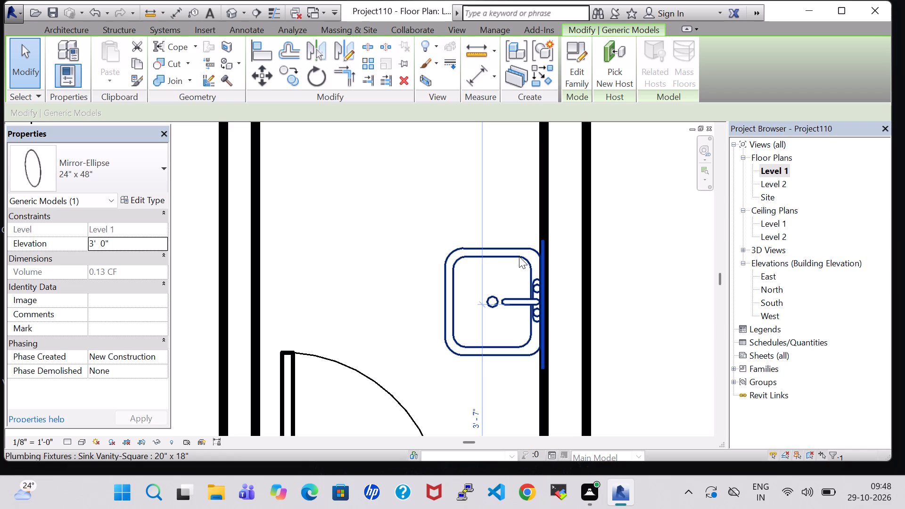
pyautogui.press('Up')
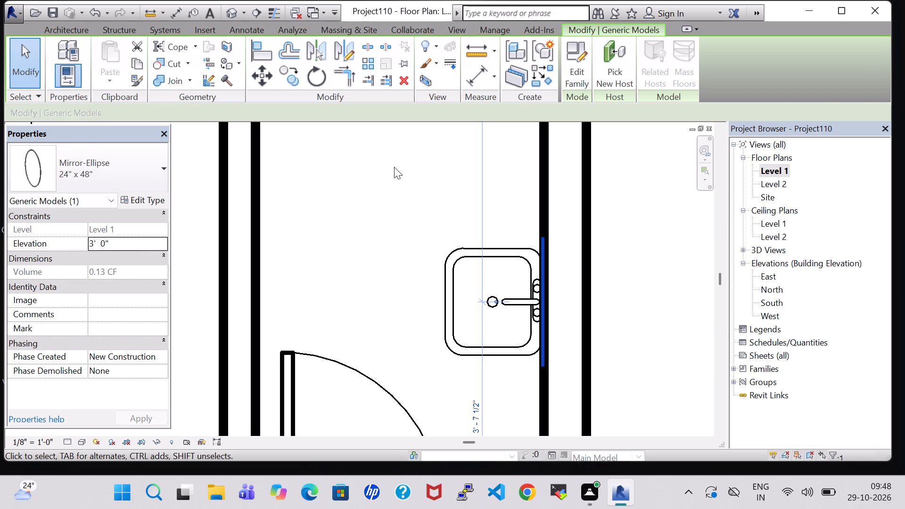
pyautogui.click(337, 165)
# Place a Toilet-Domestic-3D like the first bathroom's in the second bathroom, backed against the inner wall beyond the door swing.
pyautogui.scroll(-6, 337, 165)
pyautogui.moveTo(337, 165); pyautogui.dragTo(359, 226, button='middle')
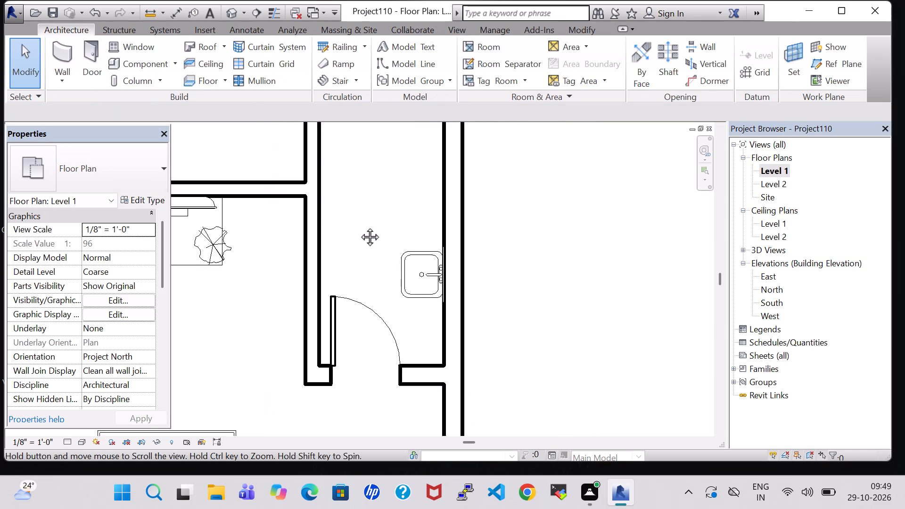
pyautogui.moveTo(359, 226); pyautogui.dragTo(403, 330, button='middle')
pyautogui.scroll(-3, 403, 330)
pyautogui.moveTo(403, 330); pyautogui.dragTo(578, 267, button='middle')
pyautogui.scroll(-3, 573, 267)
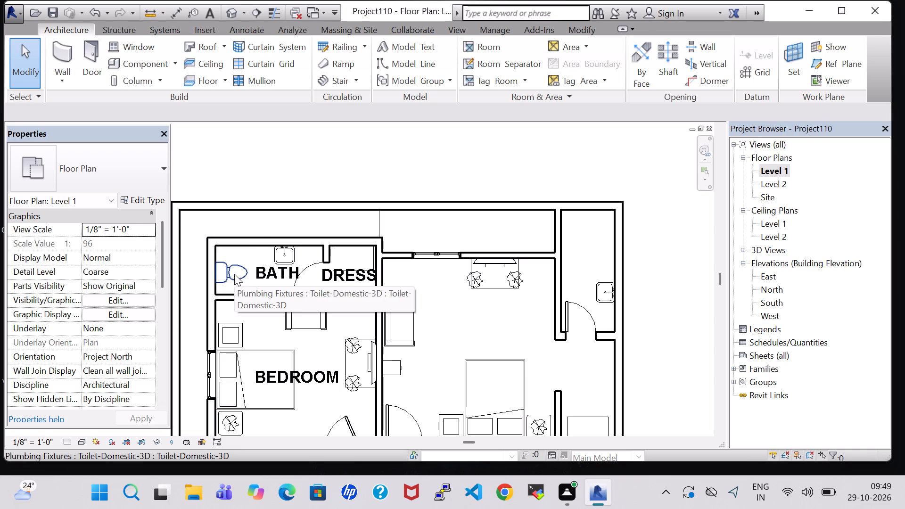
pyautogui.click(234, 274)
pyautogui.rightClick(234, 274)
pyautogui.click(299, 255)
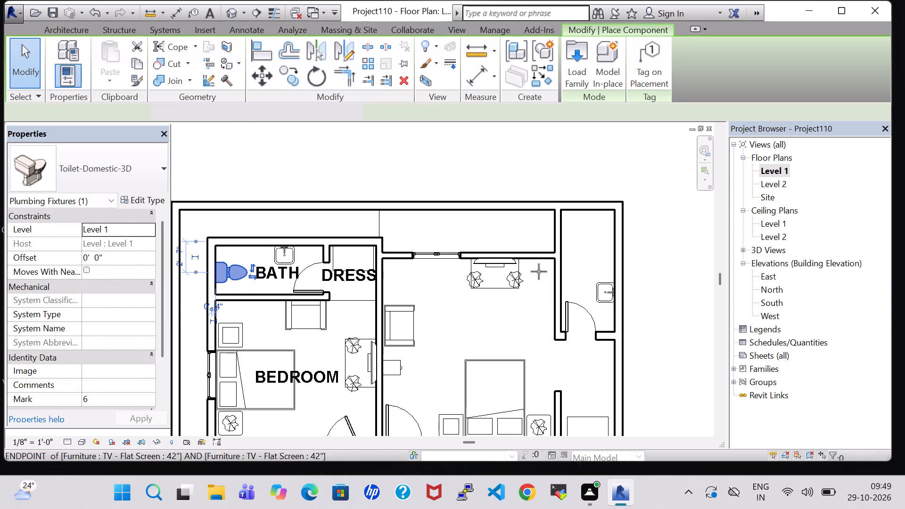
pyautogui.press('space')
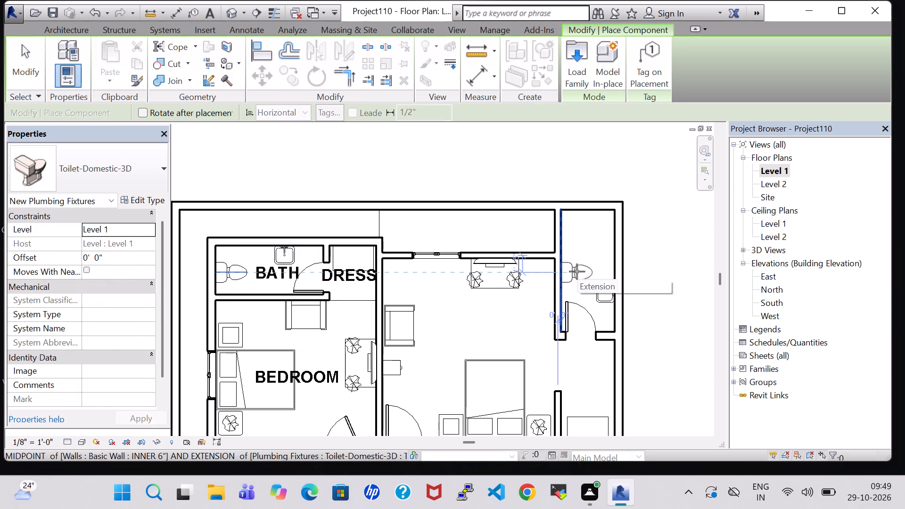
pyautogui.scroll(5, 576, 271)
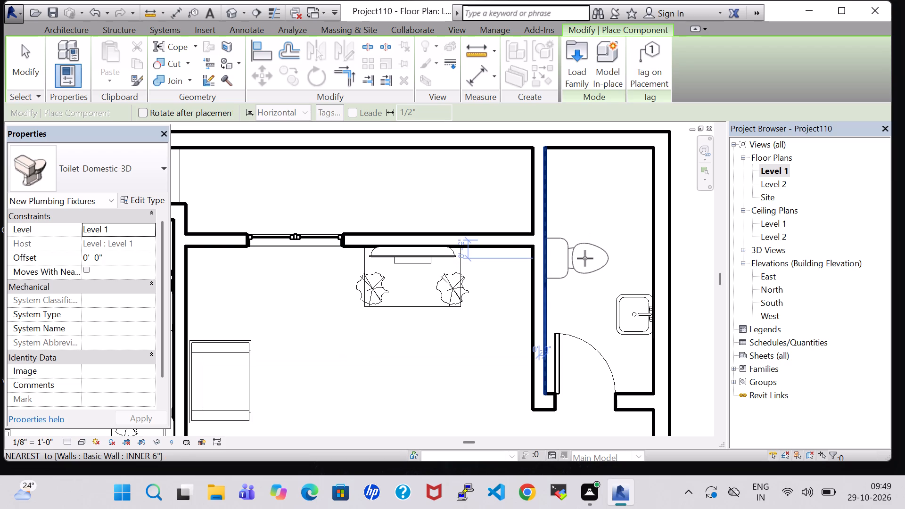
pyautogui.click(585, 258)
pyautogui.press('Escape')
pyautogui.press('Escape')
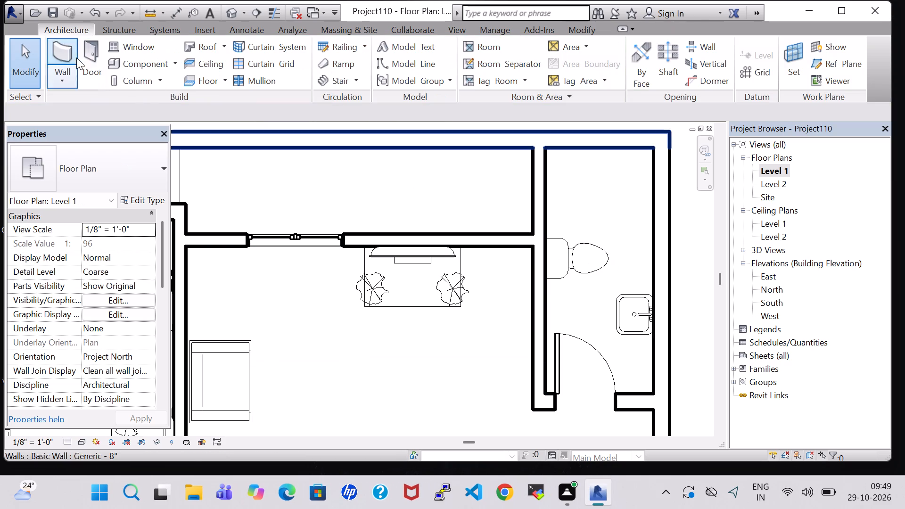
# Load the Tub-Free Standing-3D family from the Plumbing > Architectural > Fixtures > Bathtubs library folder.
pyautogui.click(140, 68)
pyautogui.click(583, 61)
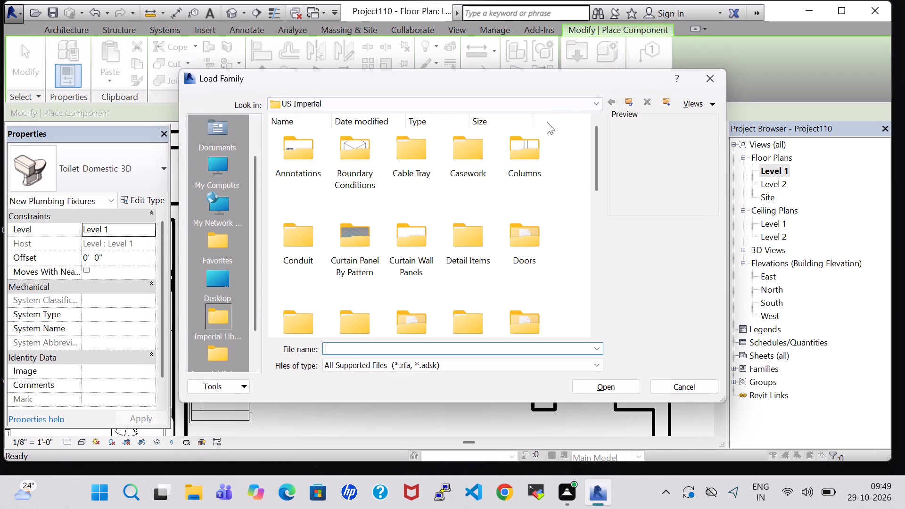
pyautogui.click(522, 314)
pyautogui.press('p')
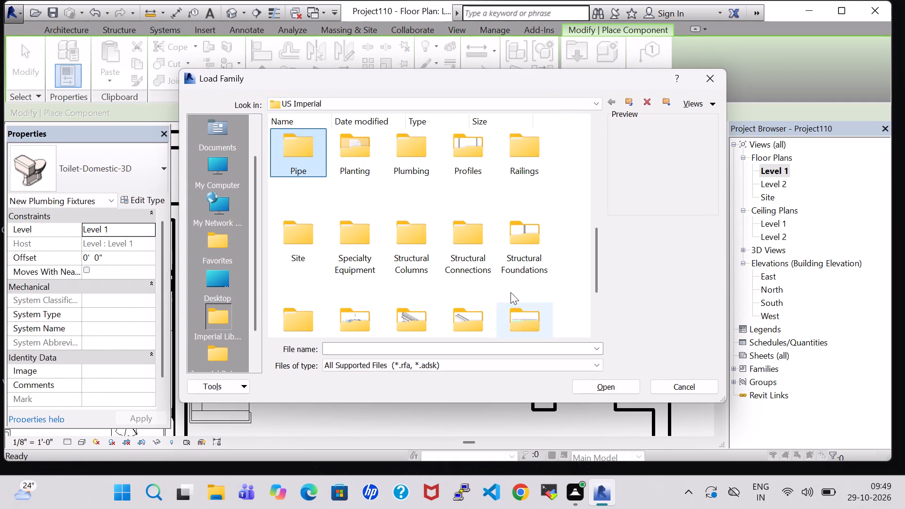
pyautogui.doubleClick(407, 161)
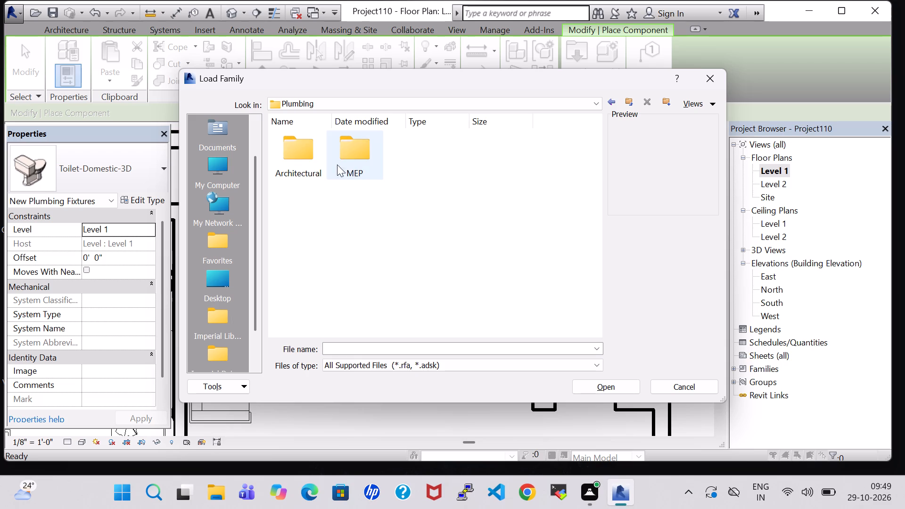
pyautogui.doubleClick(315, 163)
pyautogui.doubleClick(315, 163)
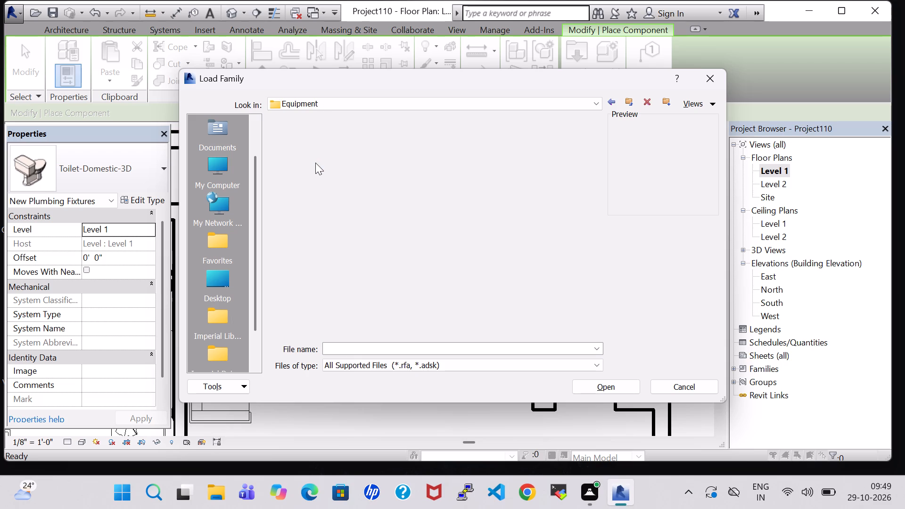
pyautogui.click(307, 158)
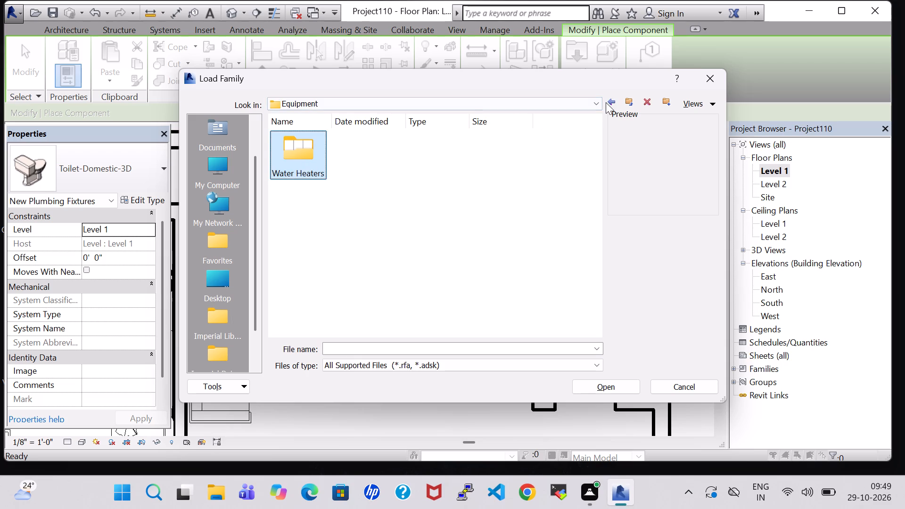
pyautogui.click(608, 102)
pyautogui.doubleClick(352, 163)
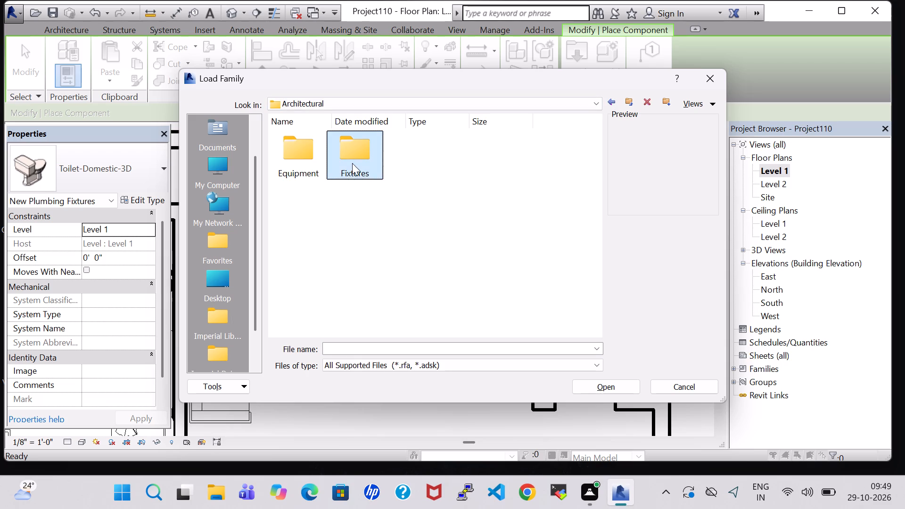
pyautogui.doubleClick(310, 155)
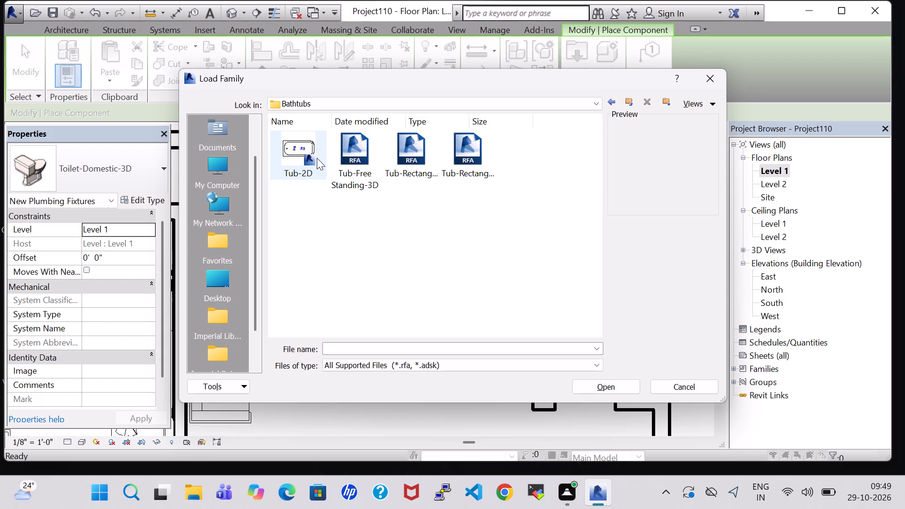
pyautogui.click(342, 151)
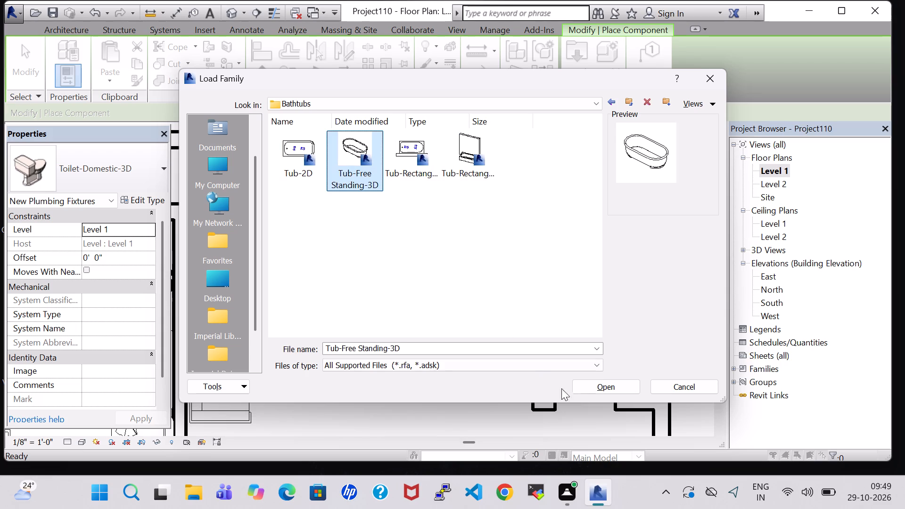
pyautogui.click(613, 391)
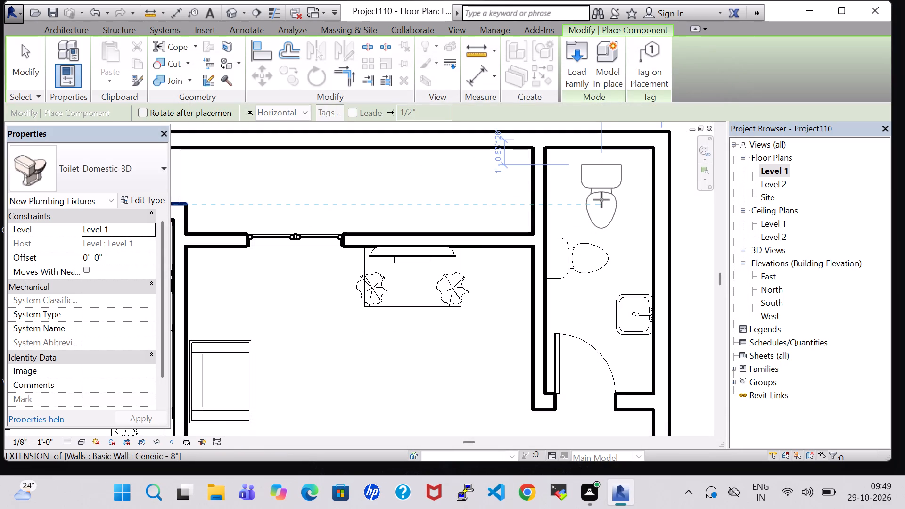
pyautogui.press('Escape')
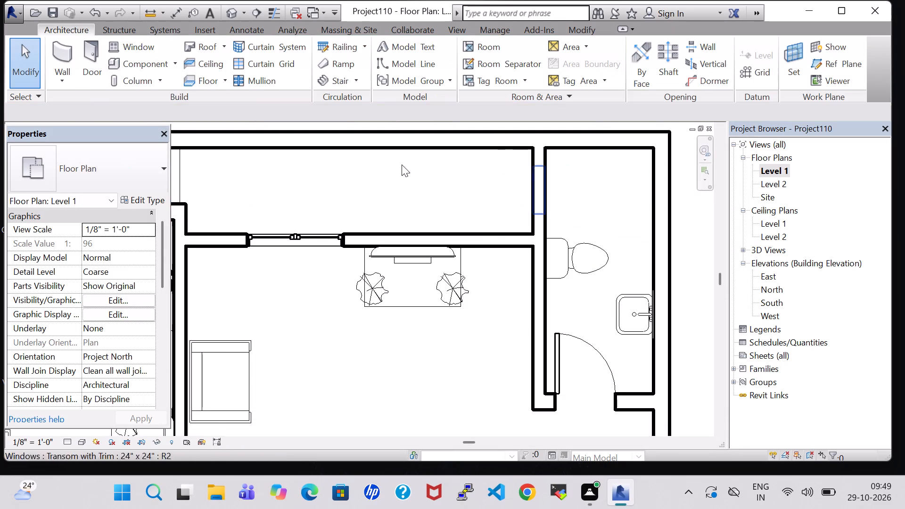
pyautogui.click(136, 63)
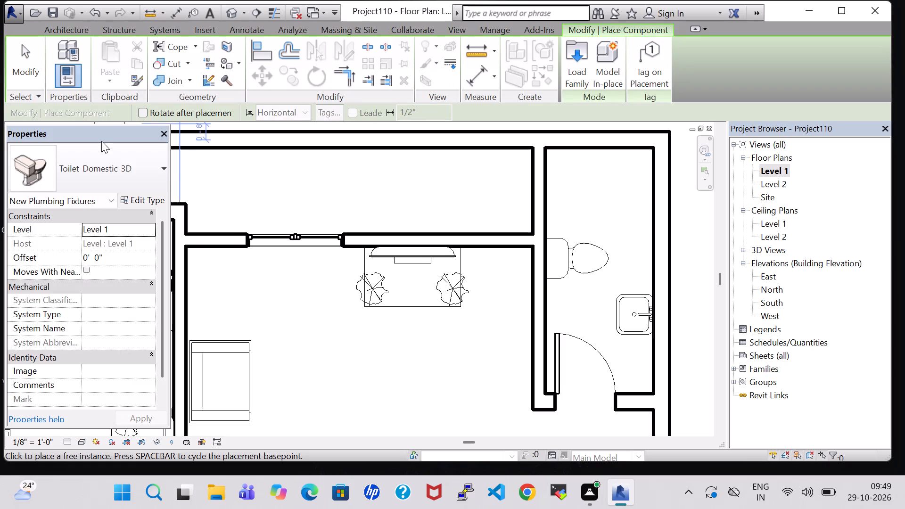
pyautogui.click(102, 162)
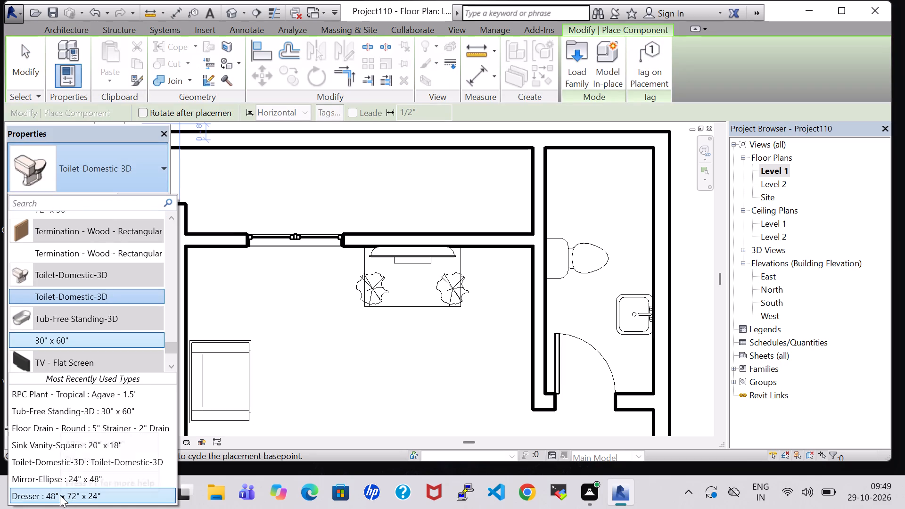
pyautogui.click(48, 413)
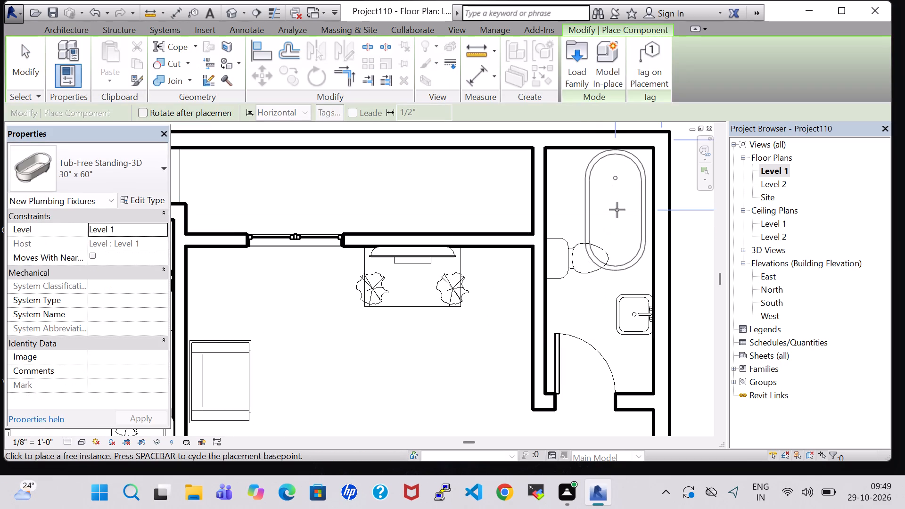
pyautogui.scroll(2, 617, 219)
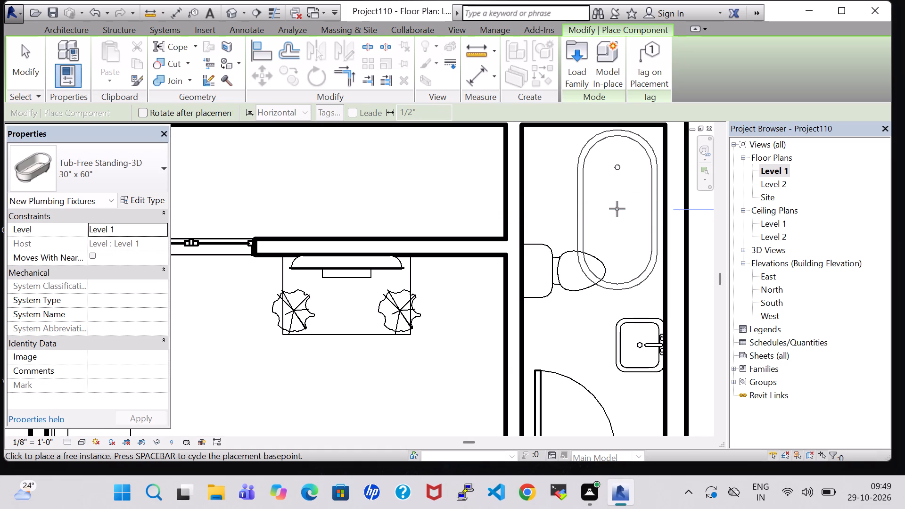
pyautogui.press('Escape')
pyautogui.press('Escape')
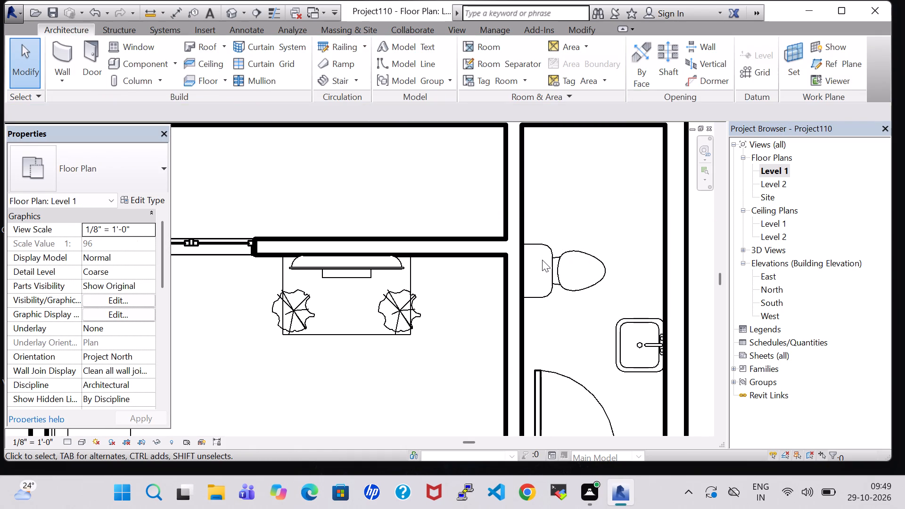
# Place a second Toilet-Domestic-3D in the second bathroom, backed against the end wall opposite the door.
pyautogui.click(542, 260)
pyautogui.click(555, 260)
pyautogui.rightClick(555, 260)
pyautogui.click(590, 253)
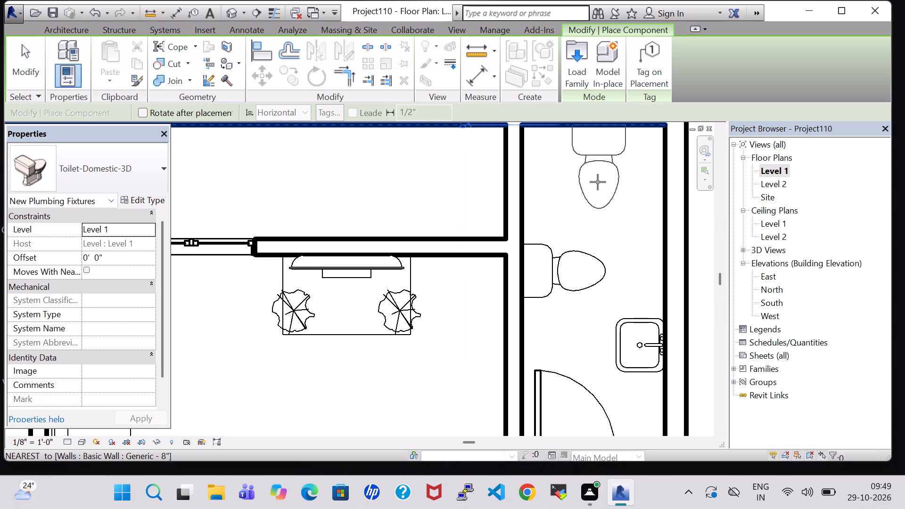
pyautogui.click(598, 182)
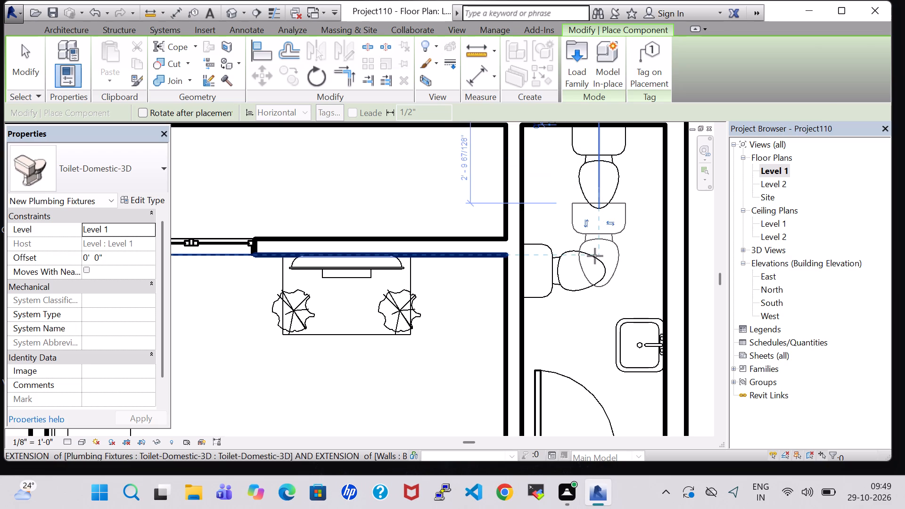
pyautogui.press('Escape')
pyautogui.press('Escape')
# Delete the second bathroom's toilet that backs onto the inner wall.
pyautogui.click(569, 280)
pyautogui.press('Delete')
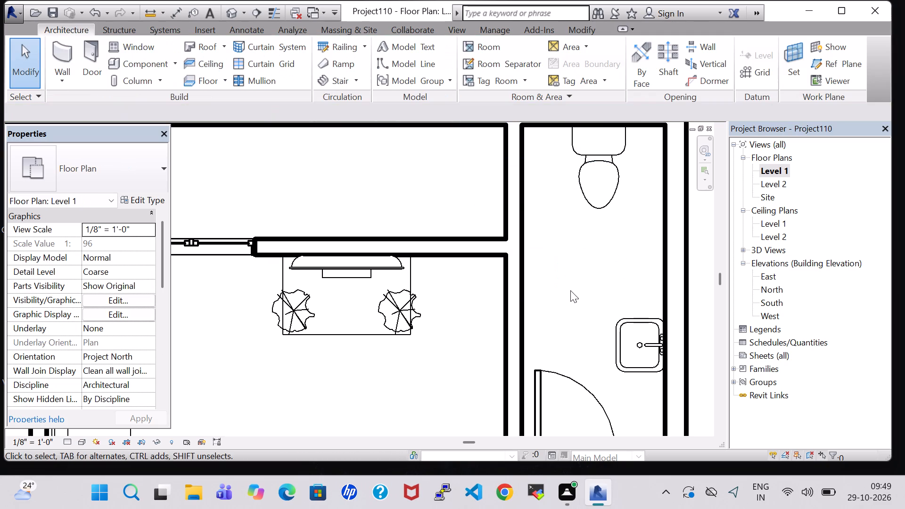
# Nudge the second bathroom's sink along the outer wall, away from the door and toward the toilet.
pyautogui.click(631, 317)
pyautogui.press('Up')
pyautogui.press('Up')
pyautogui.press('Up')
pyautogui.press('Up')
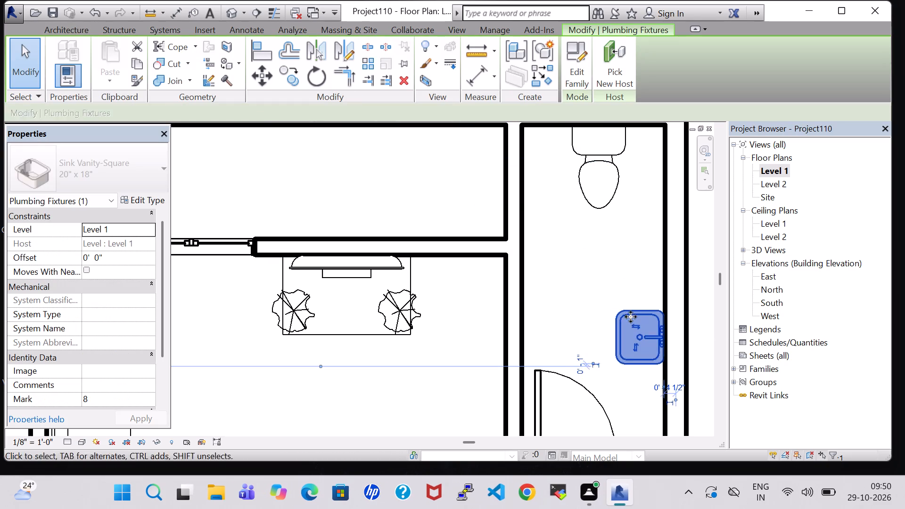
pyautogui.press('Up')
pyautogui.press('Up')
pyautogui.press('Up')
pyautogui.press('Up')
pyautogui.press('Up')
pyautogui.press('Up')
pyautogui.press('Up')
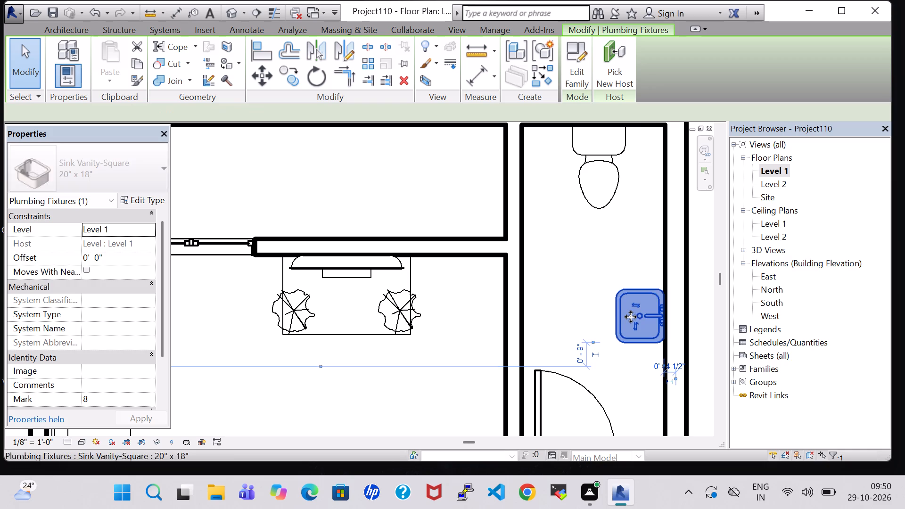
pyautogui.click(642, 375)
# Nudge the second bathroom's ellipse mirror along the outer wall to centre it behind the moved sink.
pyautogui.scroll(5, 642, 375)
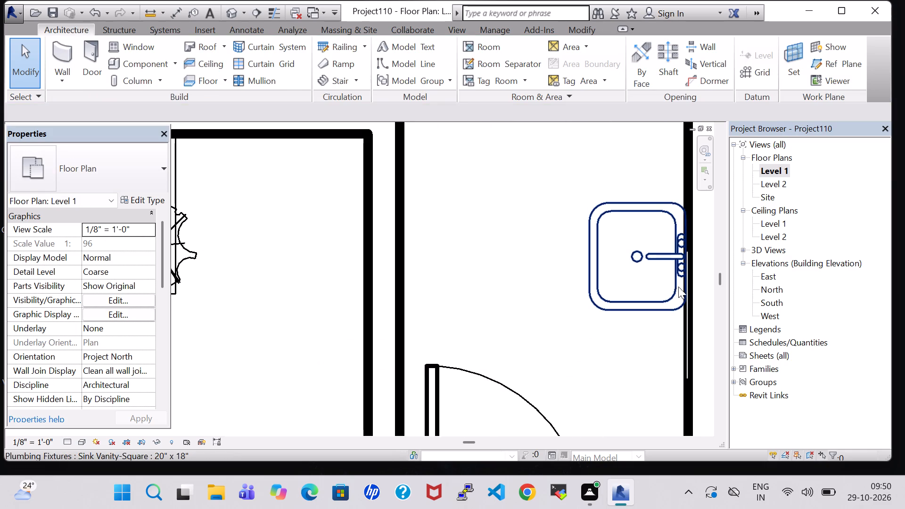
pyautogui.click(687, 290)
pyautogui.press('Up')
pyautogui.press('Up')
pyautogui.press('Up')
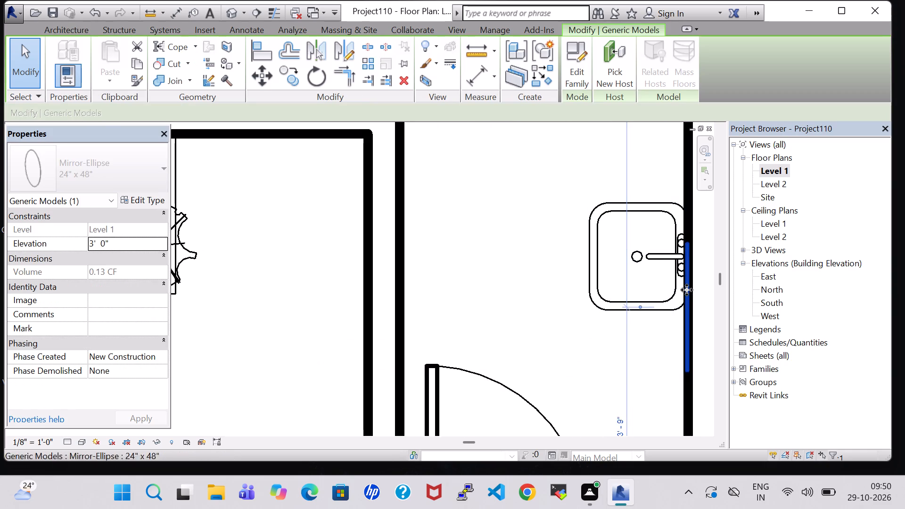
pyautogui.press('Up')
pyautogui.press('Up')
pyautogui.press('Up')
pyautogui.press('Up')
pyautogui.press('Up')
pyautogui.press('Up')
pyautogui.press('Up')
pyautogui.press('Up')
pyautogui.press('Up')
pyautogui.press('Up')
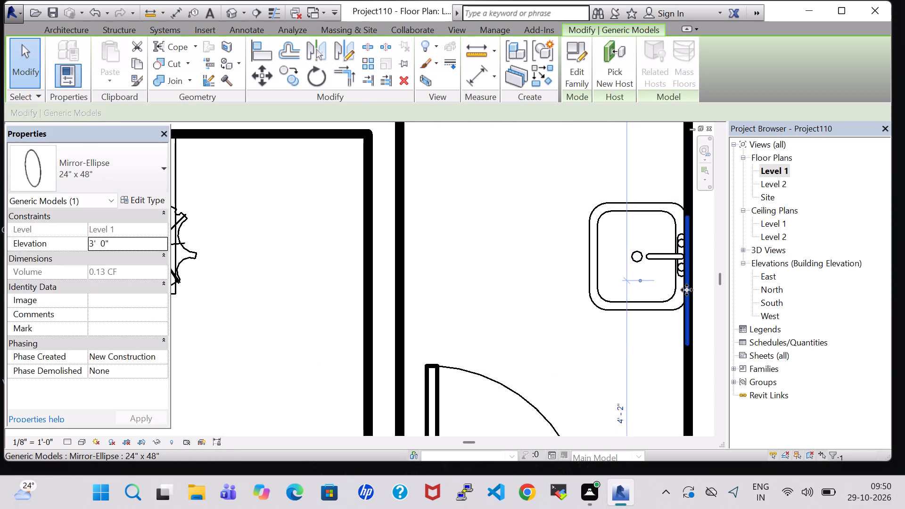
pyautogui.press('Up')
pyautogui.press('Up')
pyautogui.press('Up')
pyautogui.press('Up')
pyautogui.press('Up')
pyautogui.press('Up')
pyautogui.press('Up')
pyautogui.press('Up')
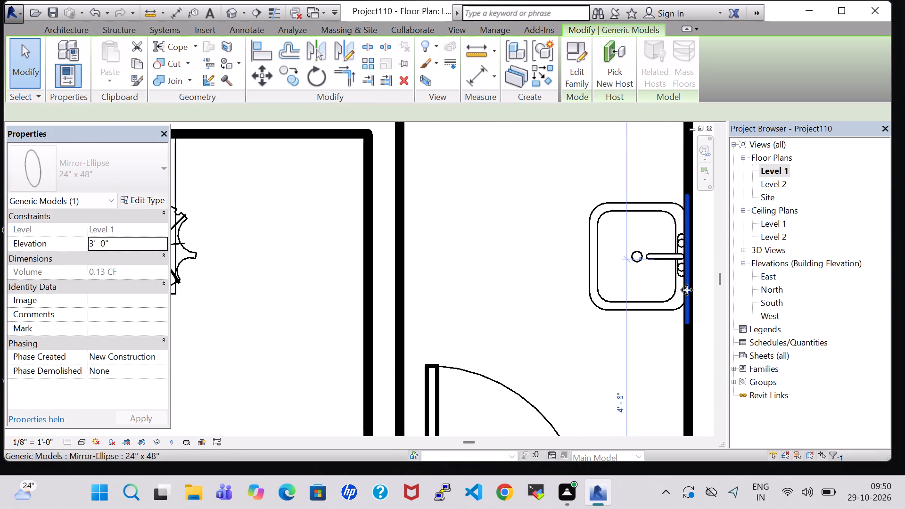
pyautogui.click(502, 249)
# Open the 3D view and nudge the second bathroom's floor drain away from the sink, toward the toilet's end wall.
pyautogui.scroll(-9, 500, 247)
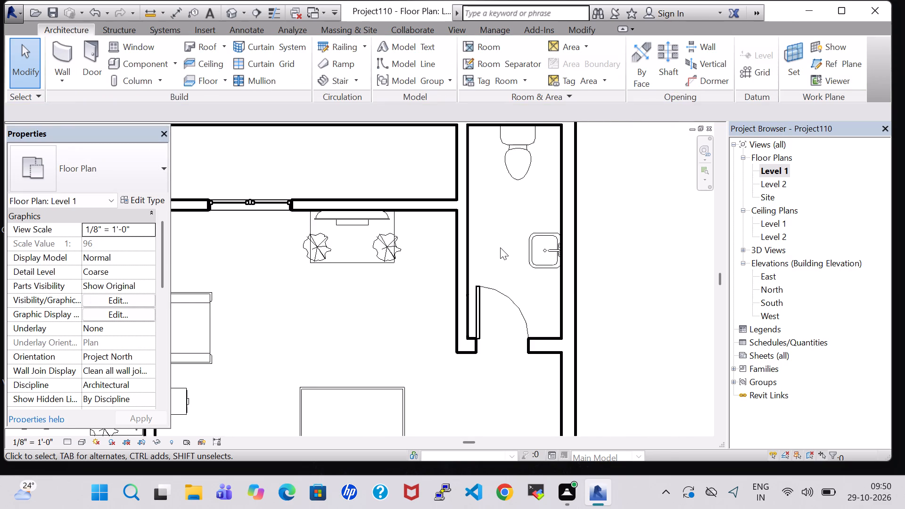
pyautogui.moveTo(504, 244); pyautogui.dragTo(501, 274, button='middle')
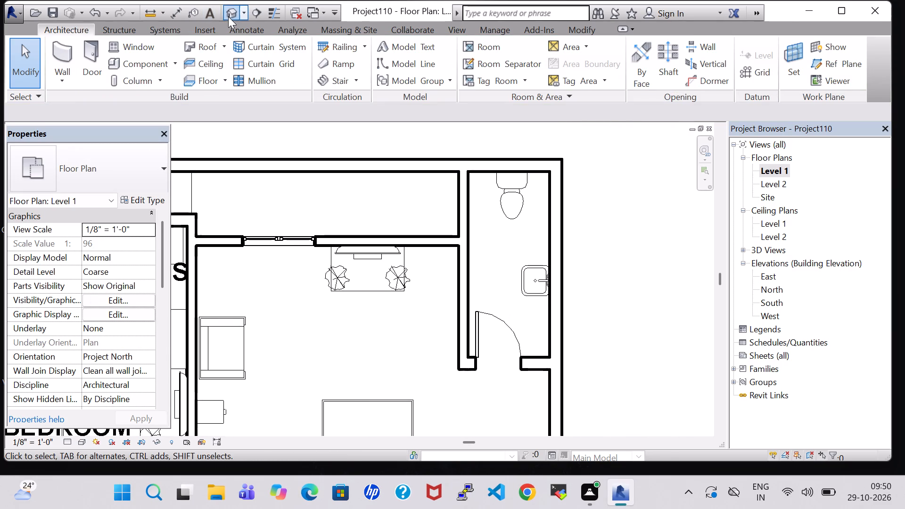
pyautogui.click(228, 16)
pyautogui.click(465, 323)
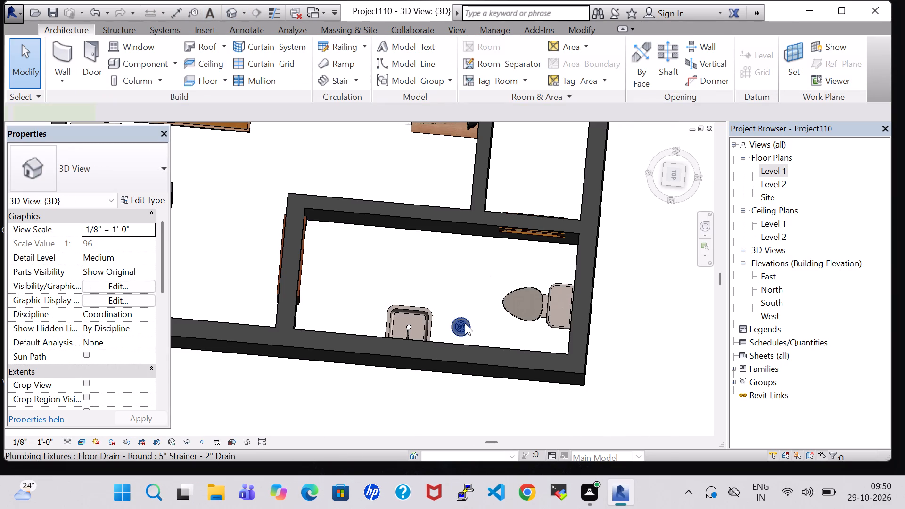
pyautogui.press('Right')
pyautogui.press('Right')
pyautogui.press('Right')
pyautogui.press('Right')
pyautogui.press('Right')
pyautogui.press('Right')
pyautogui.press('Right')
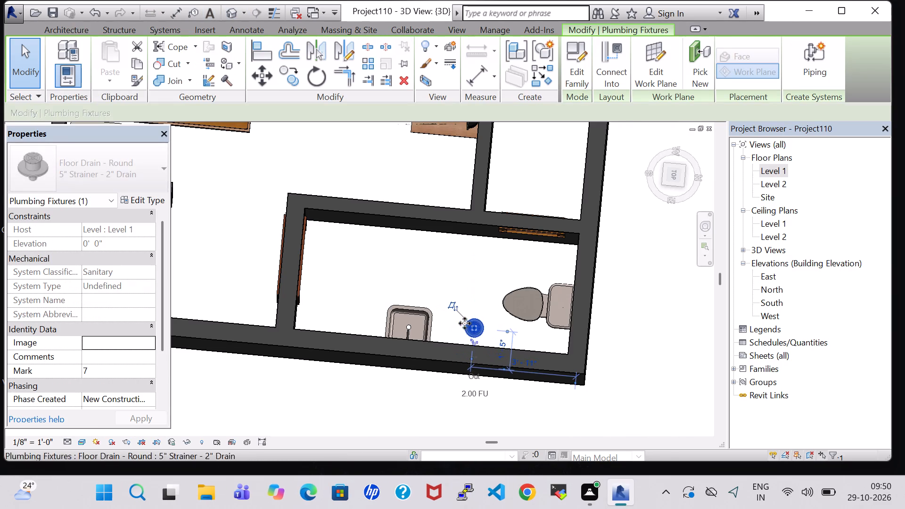
pyautogui.press('Right')
pyautogui.press('Right')
pyautogui.click(559, 320)
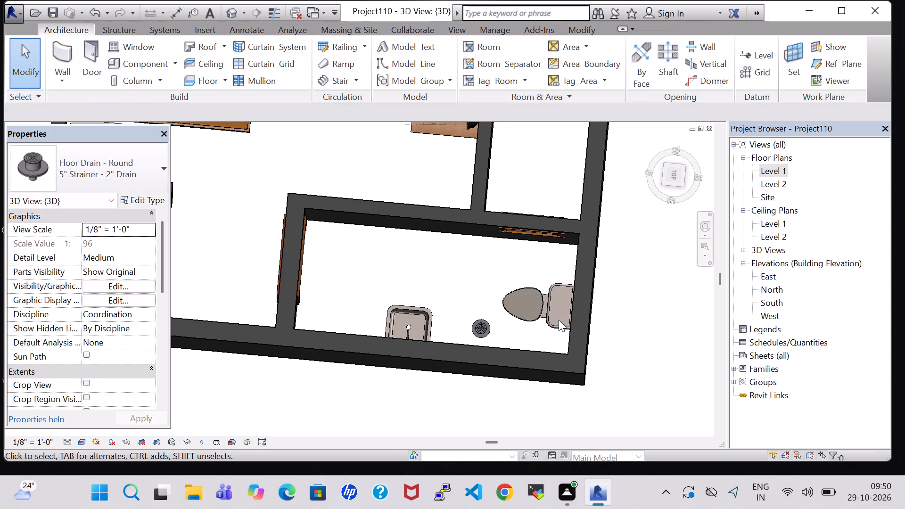
# Nudge the second bathroom's toilet along the end wall to about 3' 1" from the outer wall.
pyautogui.click(554, 287)
pyautogui.press('Up')
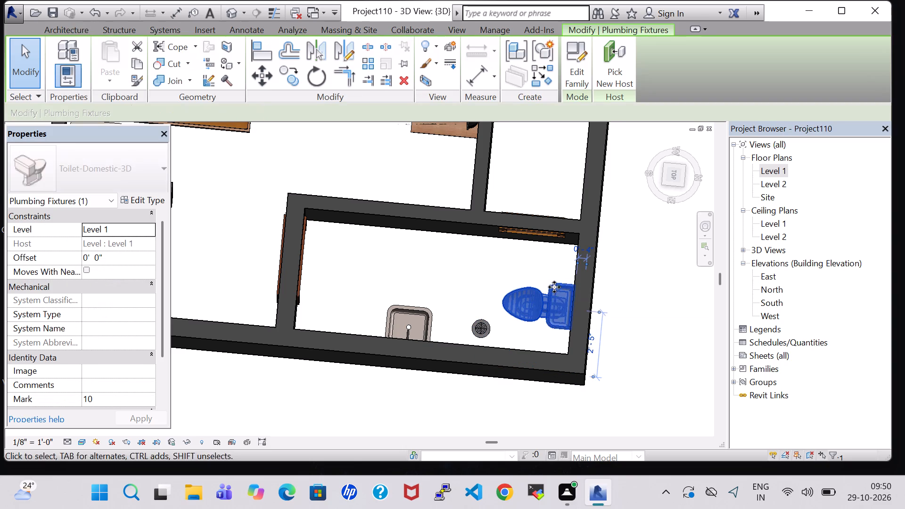
pyautogui.press('Up')
pyautogui.press('Up')
pyautogui.press('Up')
pyautogui.press('Up')
pyautogui.press('Up')
pyautogui.press('Up')
pyautogui.press('Up')
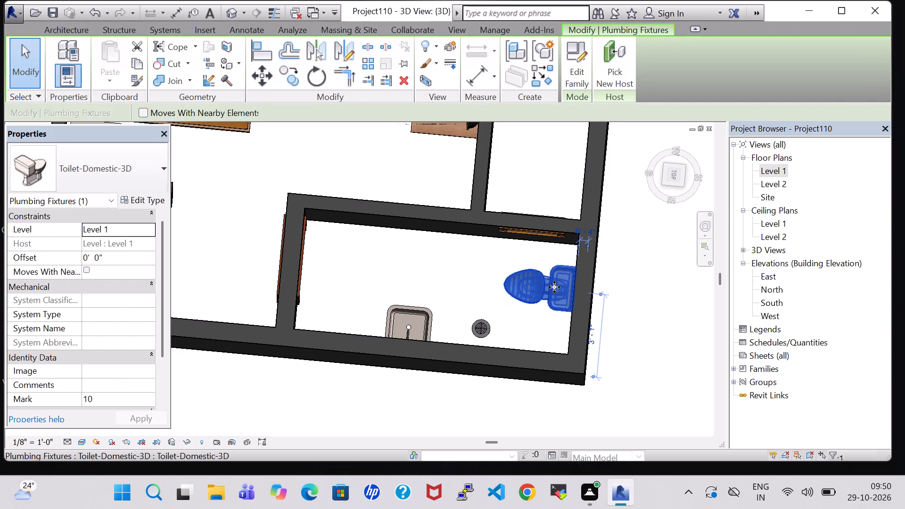
pyautogui.click(656, 303)
# Nudge the floor drain slightly off the outer wall and further toward the end wall, beside the toilet.
pyautogui.click(475, 335)
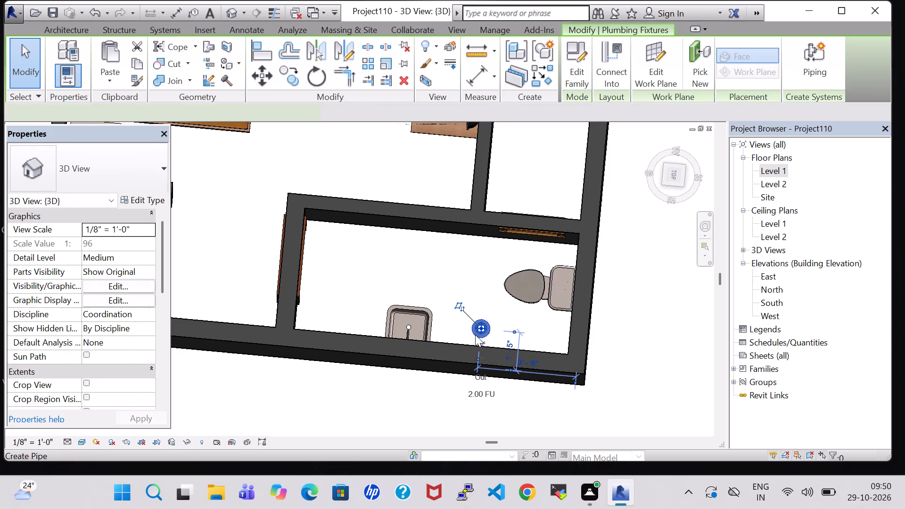
pyautogui.press('Up')
pyautogui.press('Up')
pyautogui.press('Right')
pyautogui.press('Right')
pyautogui.press('Right')
pyautogui.press('Right')
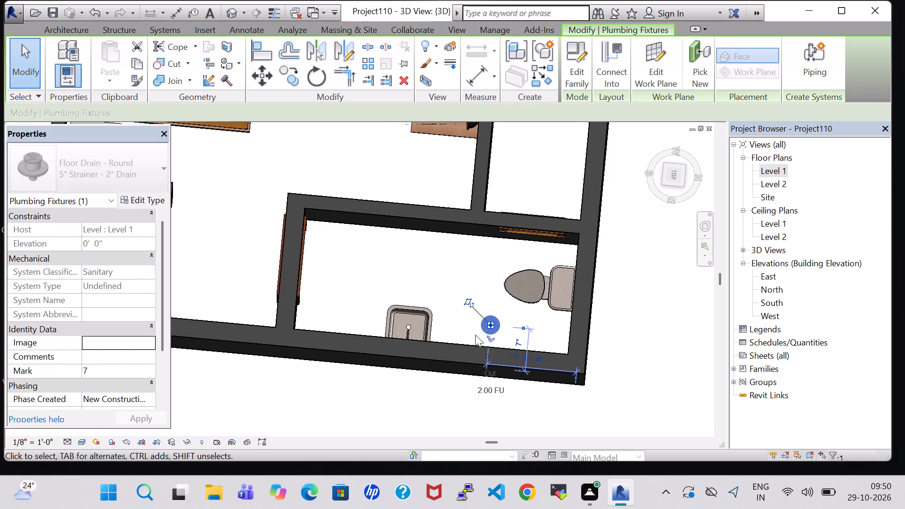
pyautogui.press('Right')
pyautogui.click(640, 322)
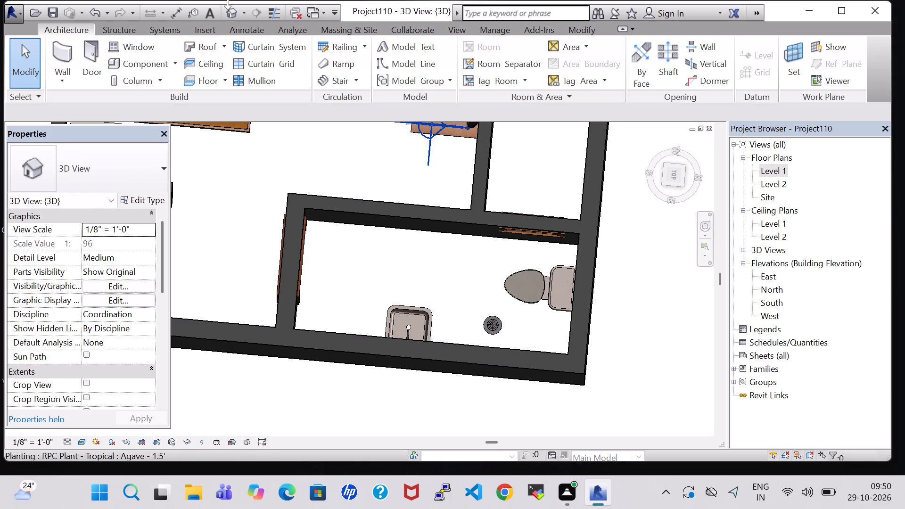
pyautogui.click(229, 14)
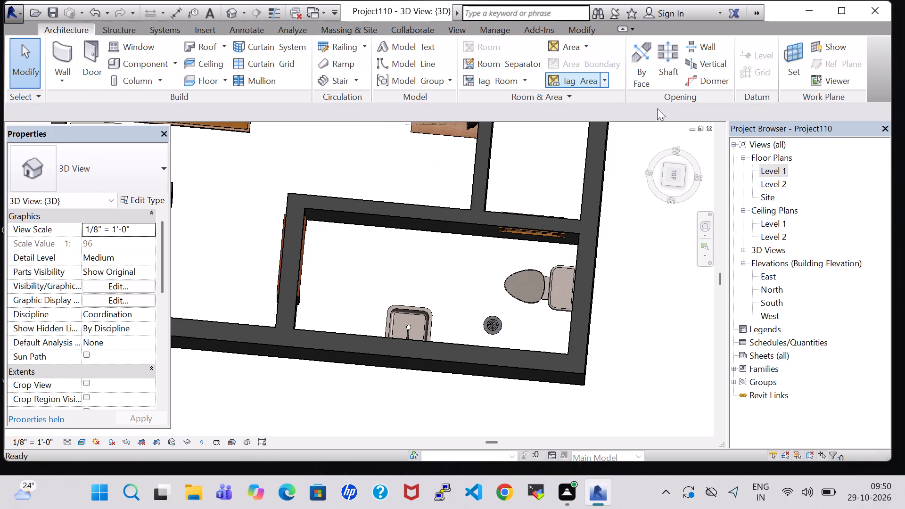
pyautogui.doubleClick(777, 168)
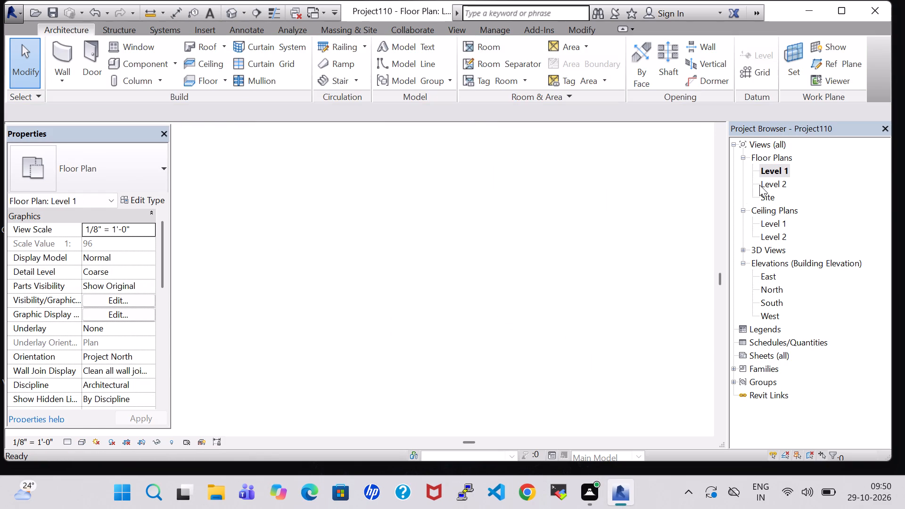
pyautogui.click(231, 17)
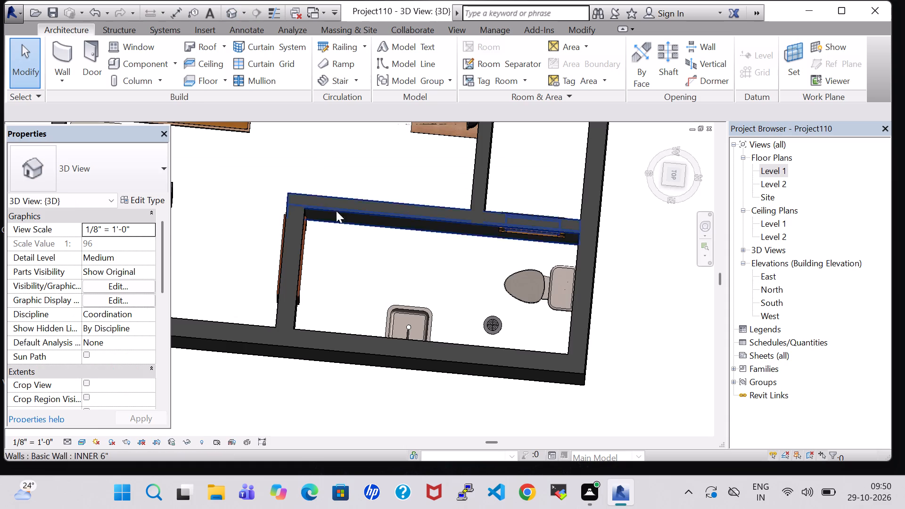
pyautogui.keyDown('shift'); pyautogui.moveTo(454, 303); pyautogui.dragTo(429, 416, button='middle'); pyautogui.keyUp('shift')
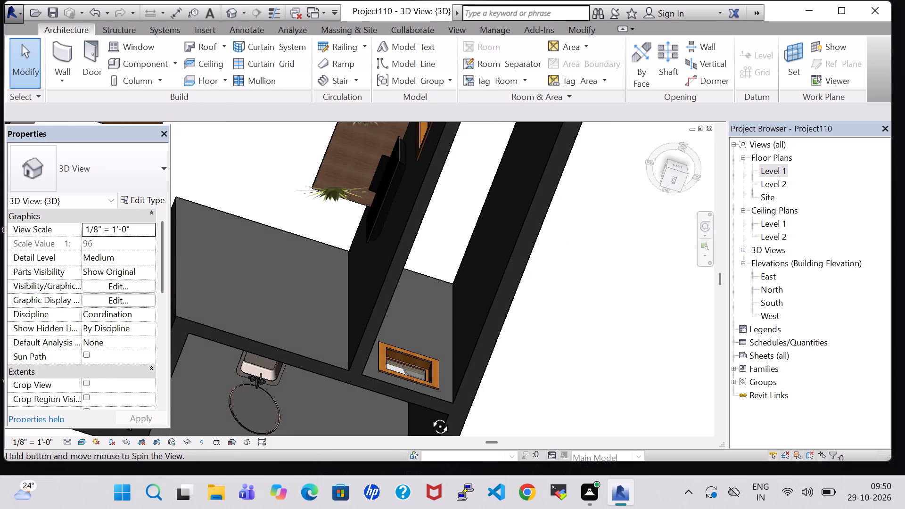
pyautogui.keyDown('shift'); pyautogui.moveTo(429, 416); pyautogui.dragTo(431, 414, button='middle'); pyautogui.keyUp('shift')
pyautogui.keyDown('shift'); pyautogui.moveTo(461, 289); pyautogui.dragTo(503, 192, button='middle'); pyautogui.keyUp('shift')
# Return to the Level 1 floor plan and place tagged rooms in the second bedroom's bathroom and dressing area.
pyautogui.doubleClick(781, 169)
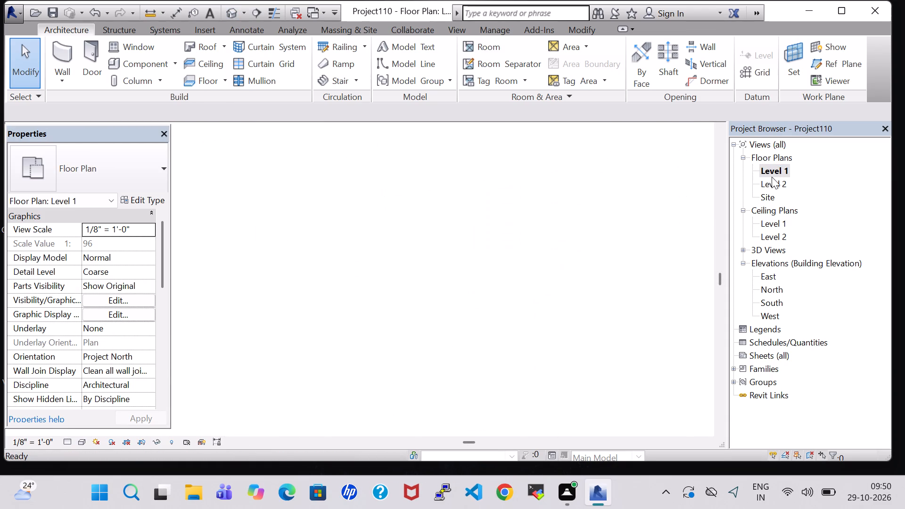
pyautogui.scroll(-3, 591, 253)
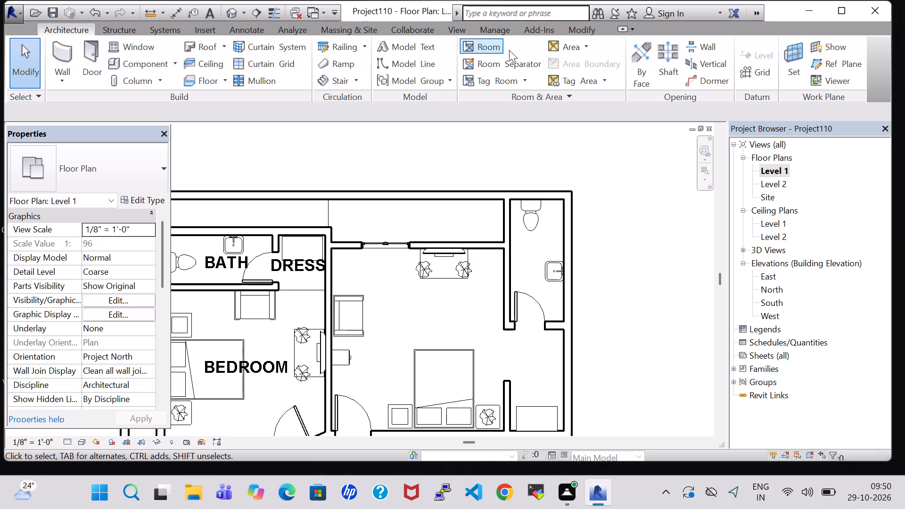
pyautogui.click(494, 50)
pyautogui.click(534, 270)
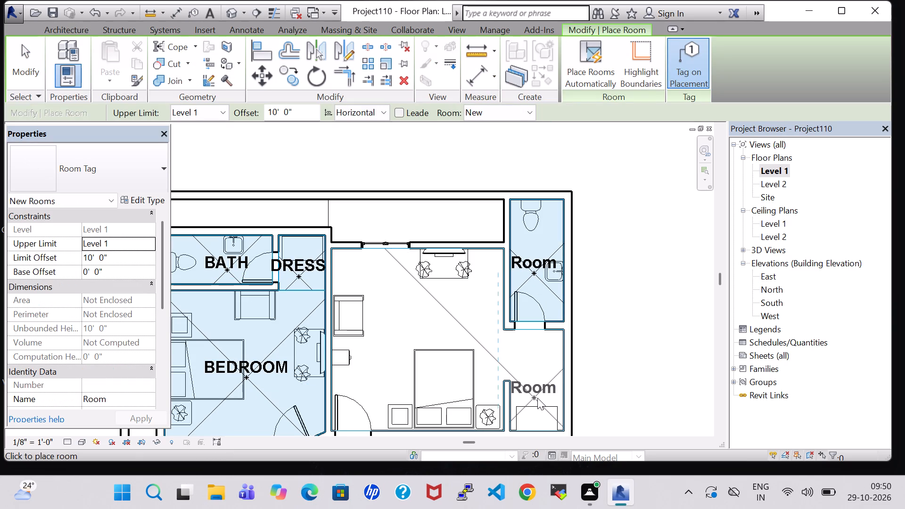
pyautogui.click(537, 398)
pyautogui.press('Escape')
pyautogui.press('Escape')
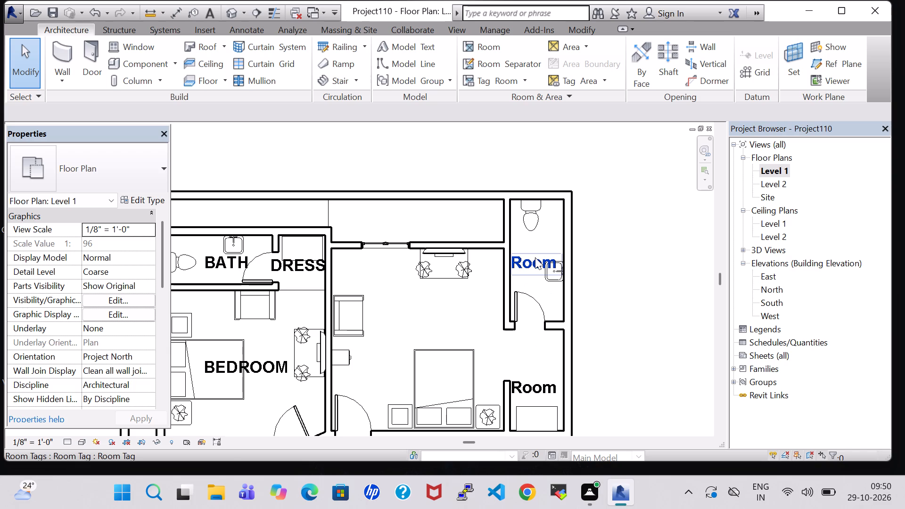
# Place a tagged room in the second bedroom, between its bed and the TV unit.
pyautogui.click(478, 48)
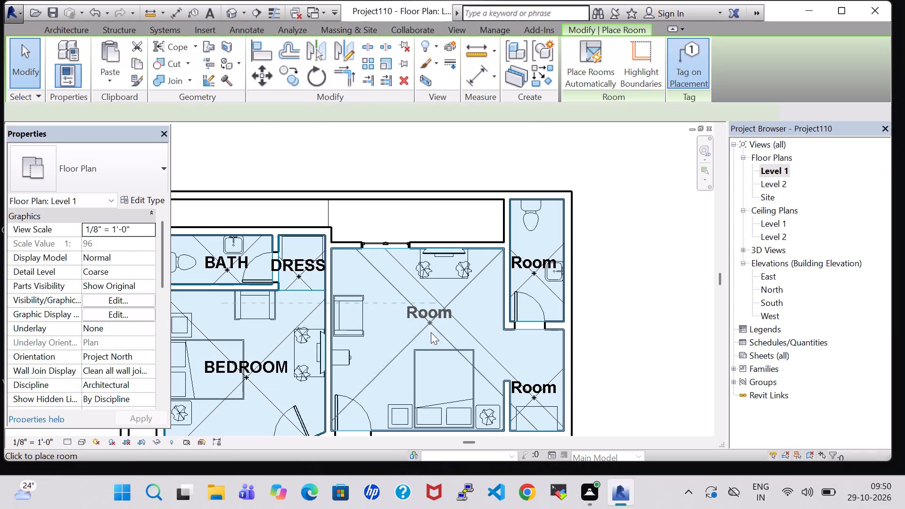
pyautogui.click(431, 332)
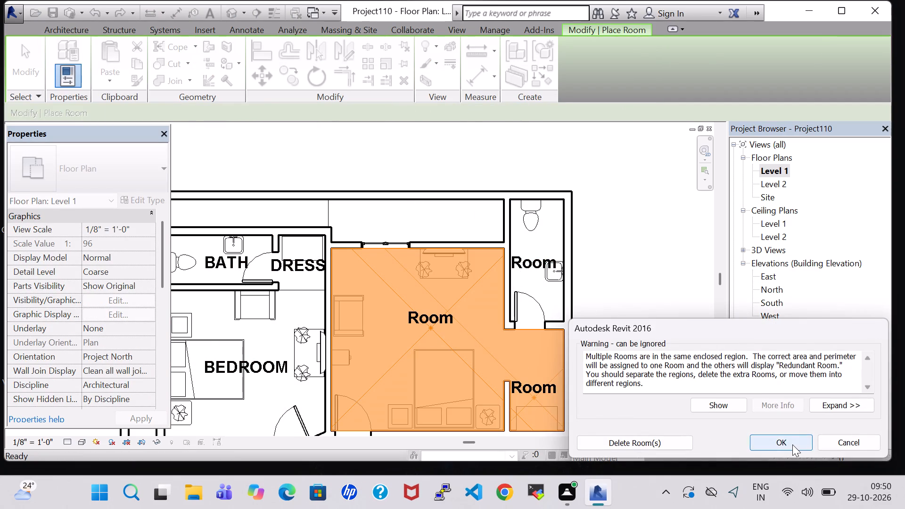
pyautogui.click(792, 444)
pyautogui.press('Escape')
pyautogui.press('Escape')
# Rename the new room tags BATH for the bathroom, DRESS for the dressing area and BEDROOM for the second bedroom.
pyautogui.doubleClick(534, 263)
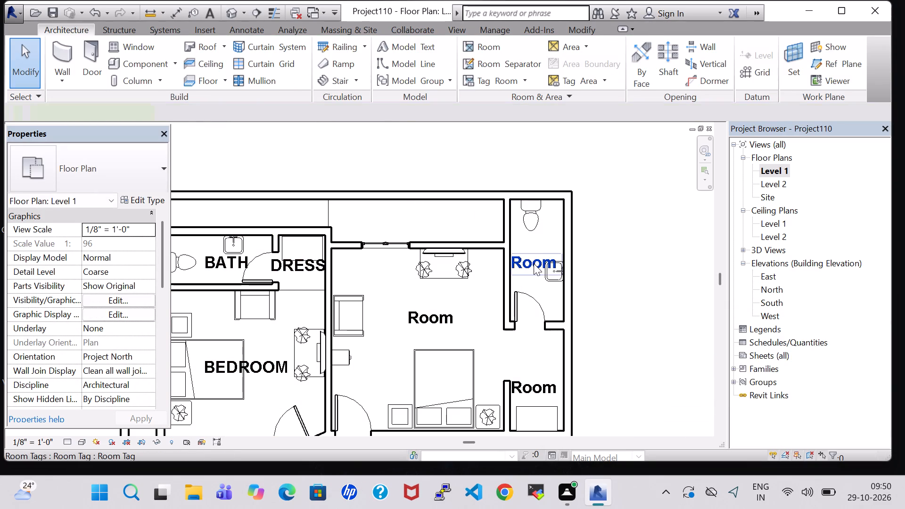
pyautogui.press('BackSpace')
pyautogui.write('BATH')
pyautogui.press('Return')
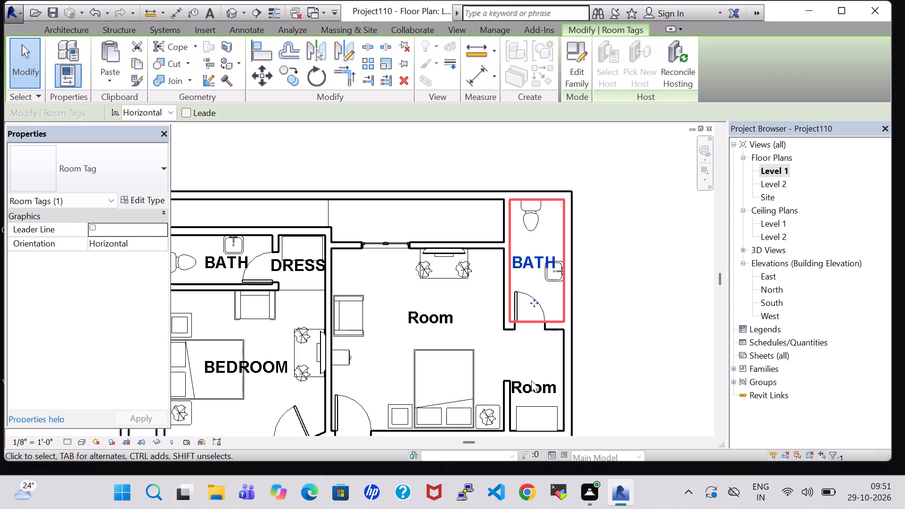
pyautogui.doubleClick(529, 388)
pyautogui.press('BackSpace')
pyautogui.write('DRESS')
pyautogui.press('Return')
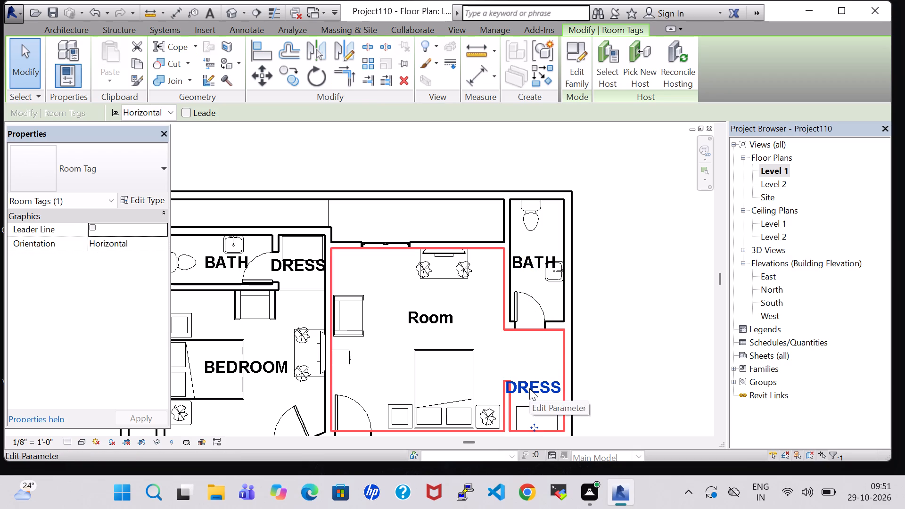
pyautogui.doubleClick(425, 324)
pyautogui.press('BackSpace')
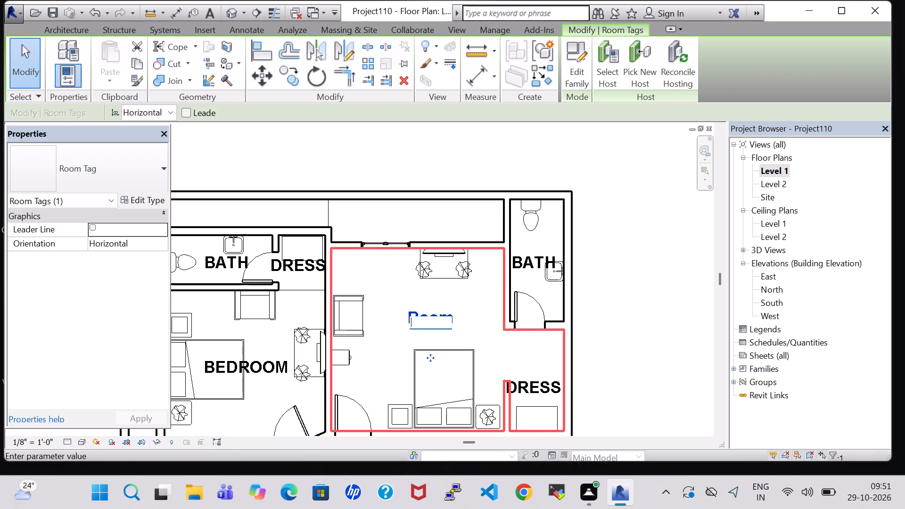
pyautogui.write('BEDROOM')
pyautogui.press('Return')
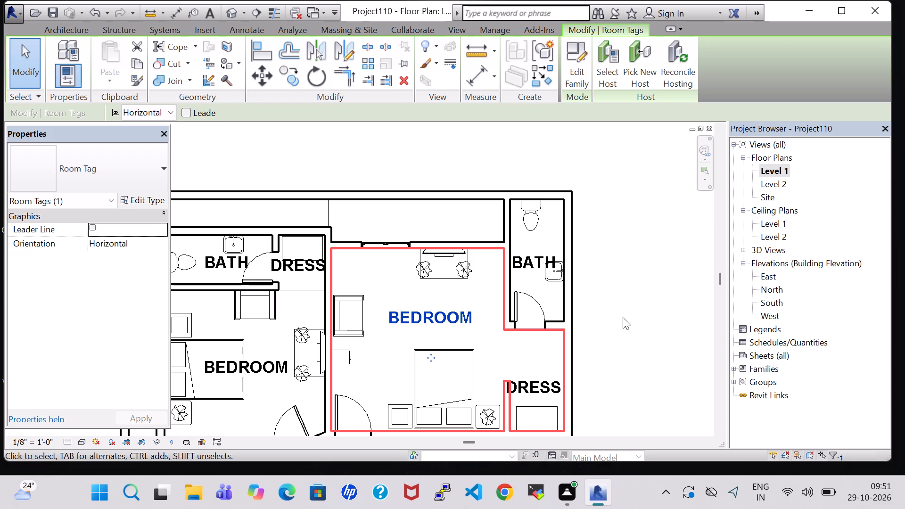
pyautogui.click(619, 301)
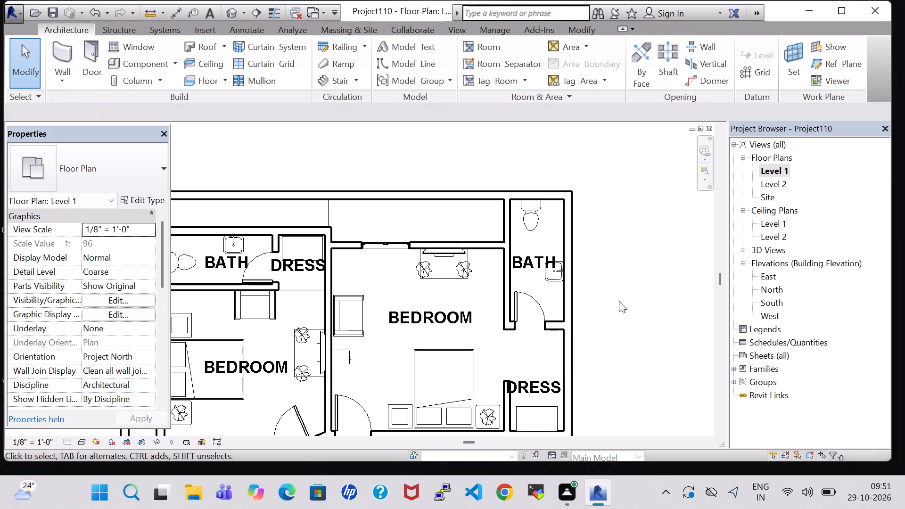
# Load the Work Station Cubicle family from the US Imperial library's Furniture System folder as a component.
pyautogui.scroll(-4, 619, 301)
pyautogui.moveTo(619, 301); pyautogui.dragTo(623, 239, button='middle')
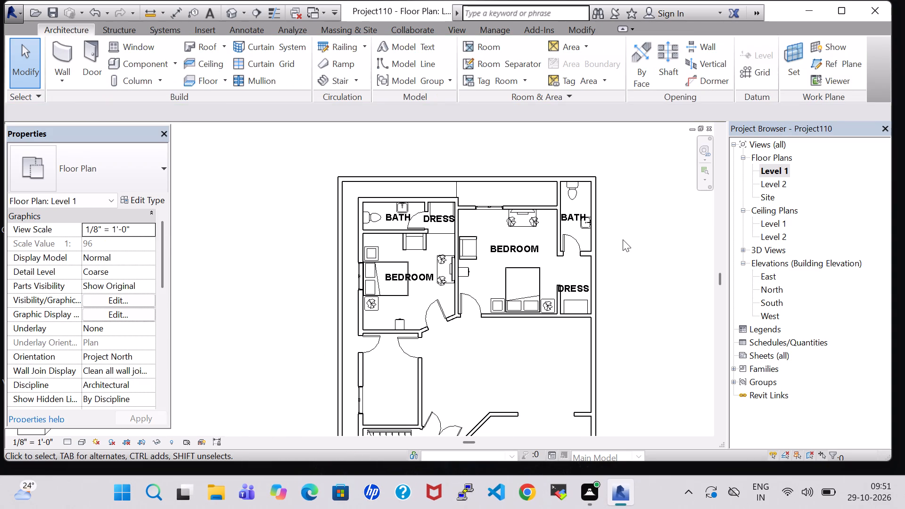
pyautogui.moveTo(614, 279); pyautogui.dragTo(616, 254, button='middle')
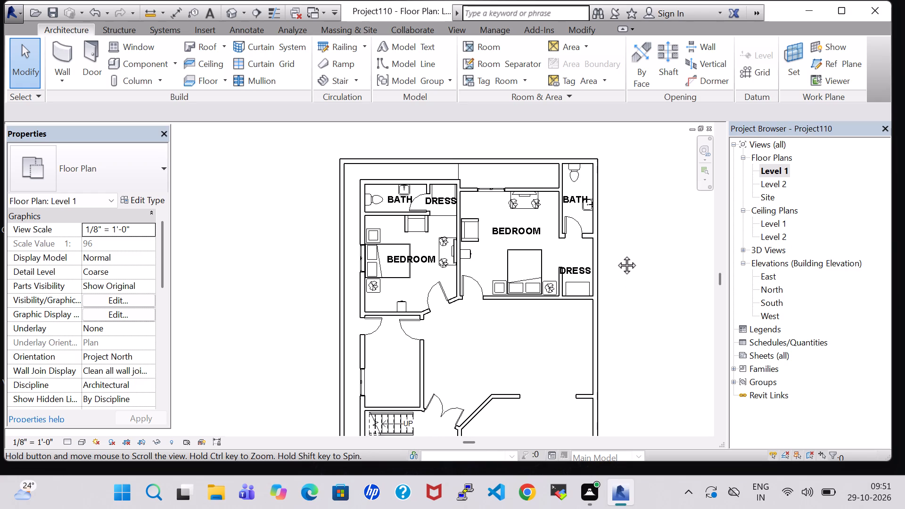
pyautogui.moveTo(616, 254); pyautogui.dragTo(616, 239, button='middle')
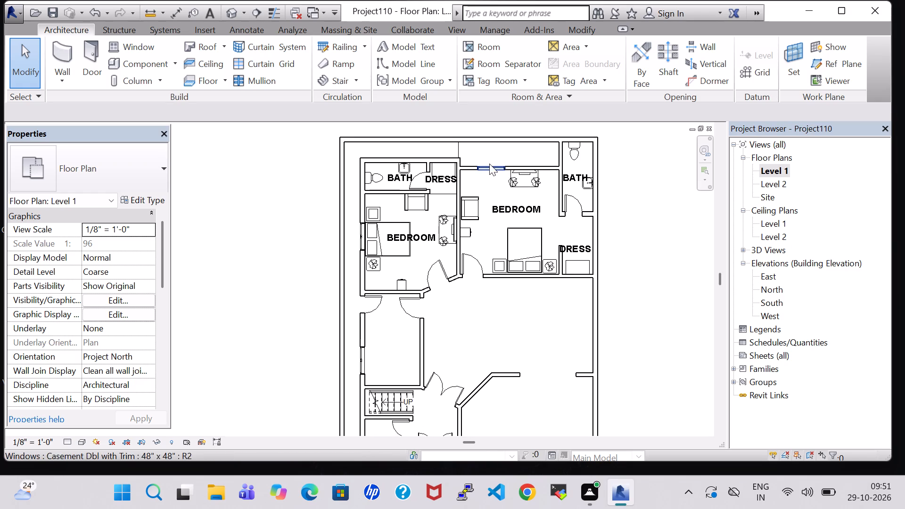
pyautogui.moveTo(523, 345); pyautogui.dragTo(552, 221, button='middle')
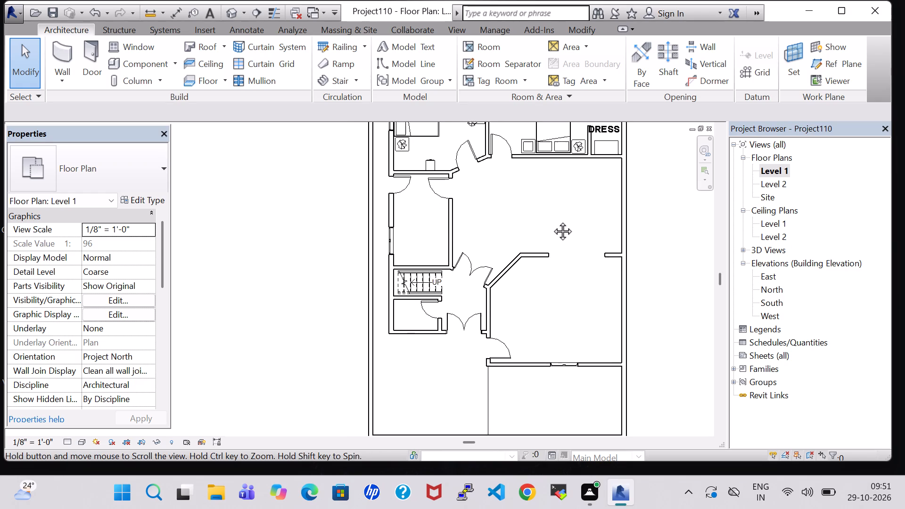
pyautogui.moveTo(552, 221); pyautogui.dragTo(552, 217, button='middle')
pyautogui.moveTo(516, 197); pyautogui.dragTo(519, 237, button='middle')
pyautogui.click(146, 63)
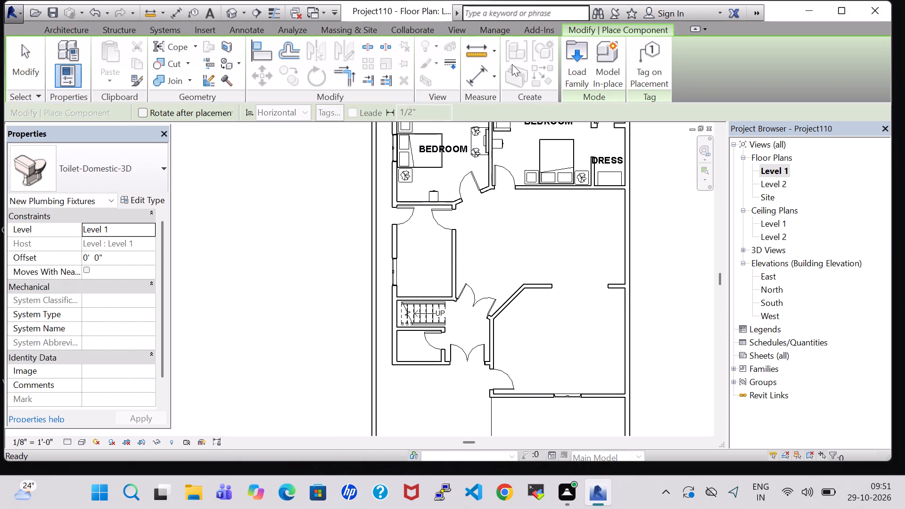
pyautogui.click(575, 64)
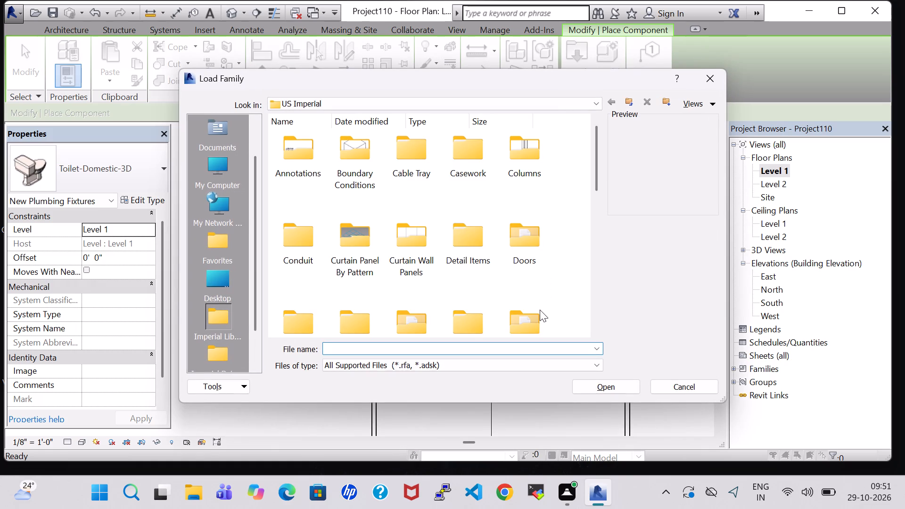
pyautogui.click(540, 310)
pyautogui.press('s')
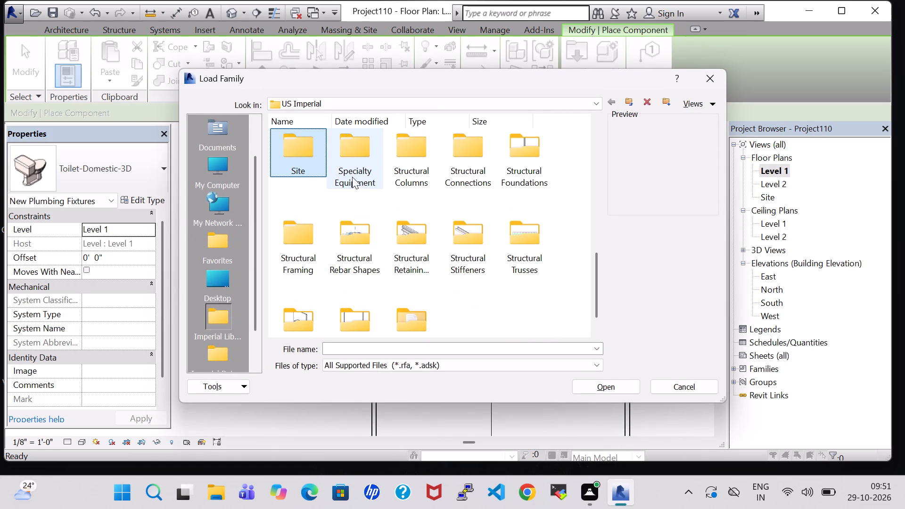
pyautogui.press('f')
pyautogui.doubleClick(312, 246)
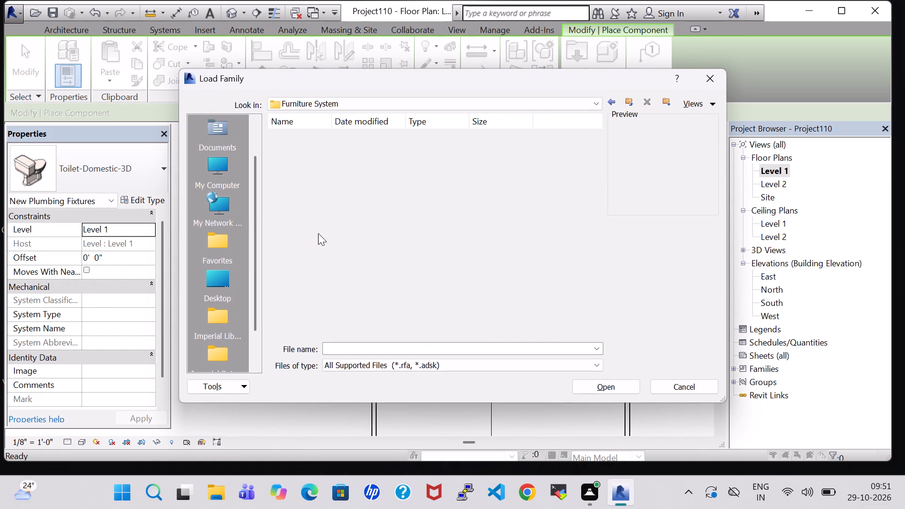
pyautogui.click(499, 172)
pyautogui.click(507, 172)
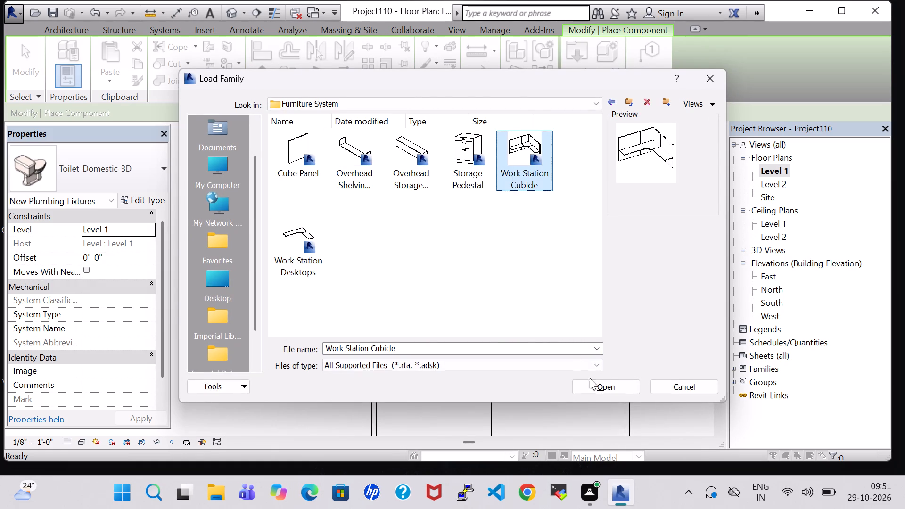
pyautogui.click(604, 388)
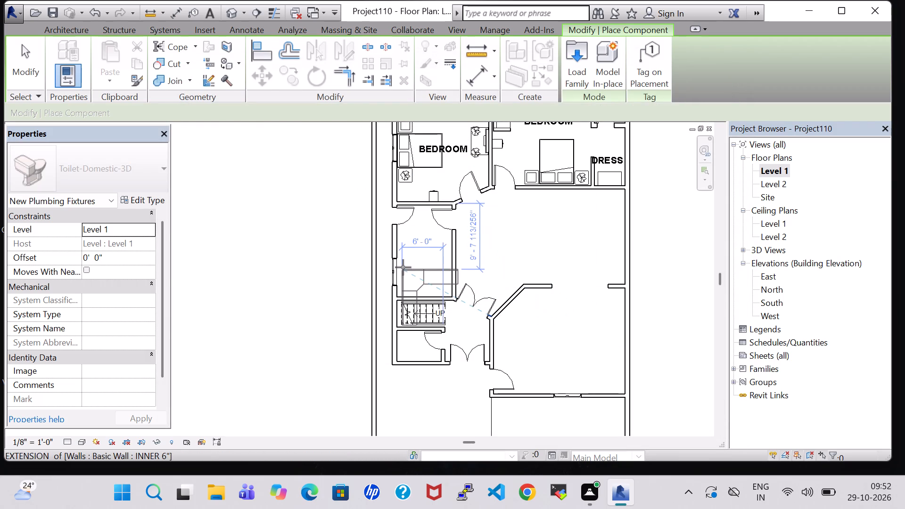
# Rotate the 96" x 96" Work Station Cubicle and place it in the corner between the stair wall and window wall, in the room above the stair.
pyautogui.press('space')
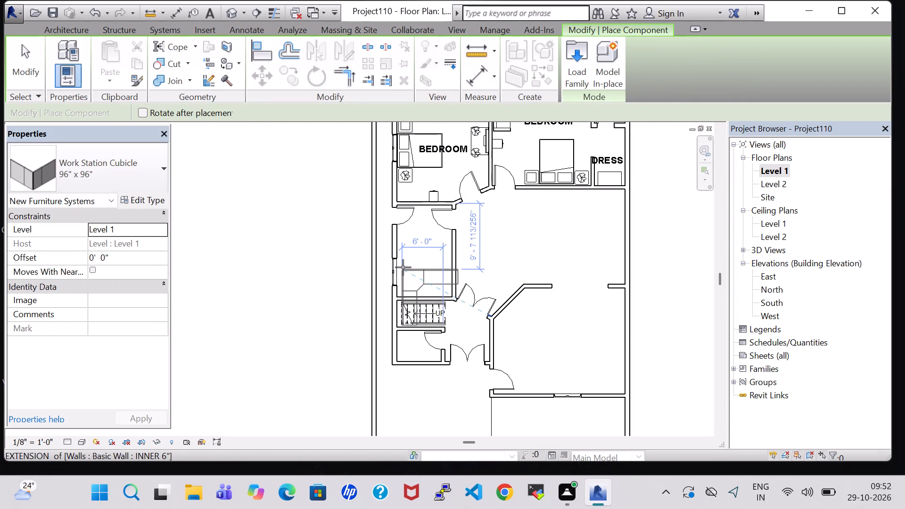
pyautogui.press('space')
pyautogui.press('space')
pyautogui.press('space')
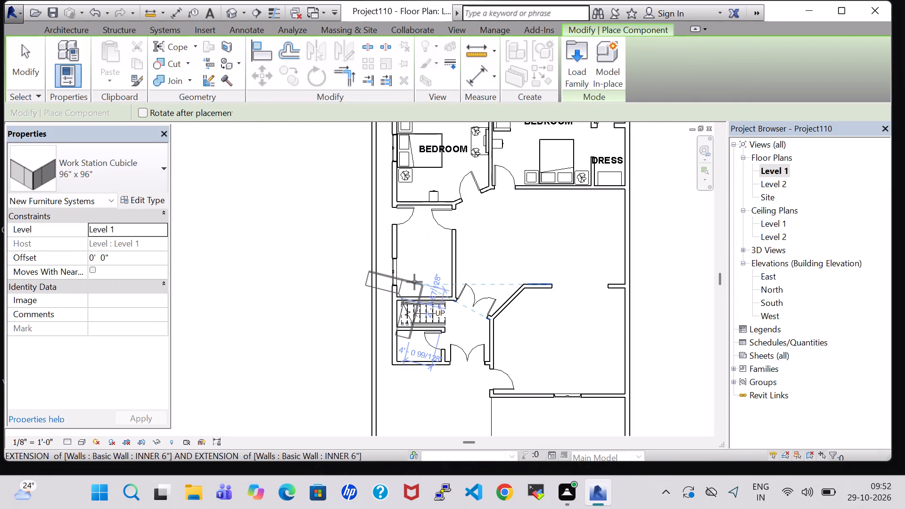
pyautogui.press('space')
pyautogui.press('space')
pyautogui.press('space')
pyautogui.press('space')
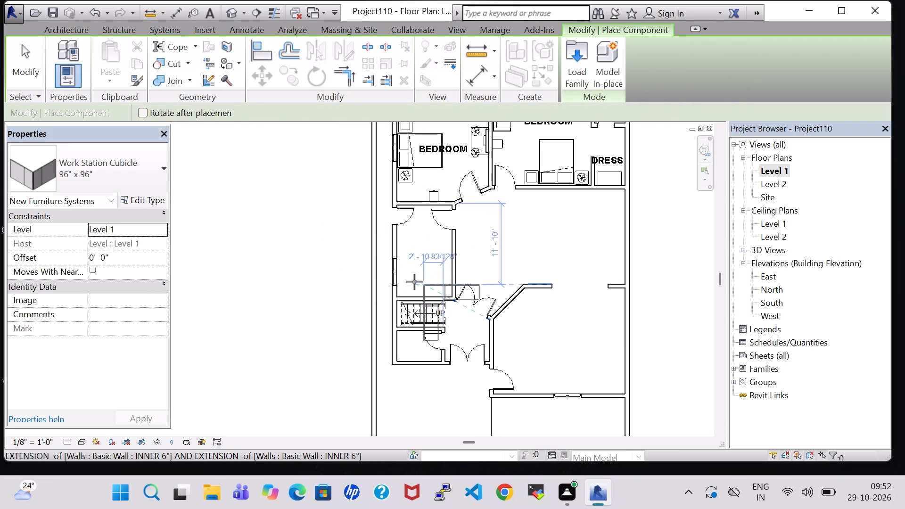
pyautogui.press('space')
pyautogui.press('space')
pyautogui.press('space')
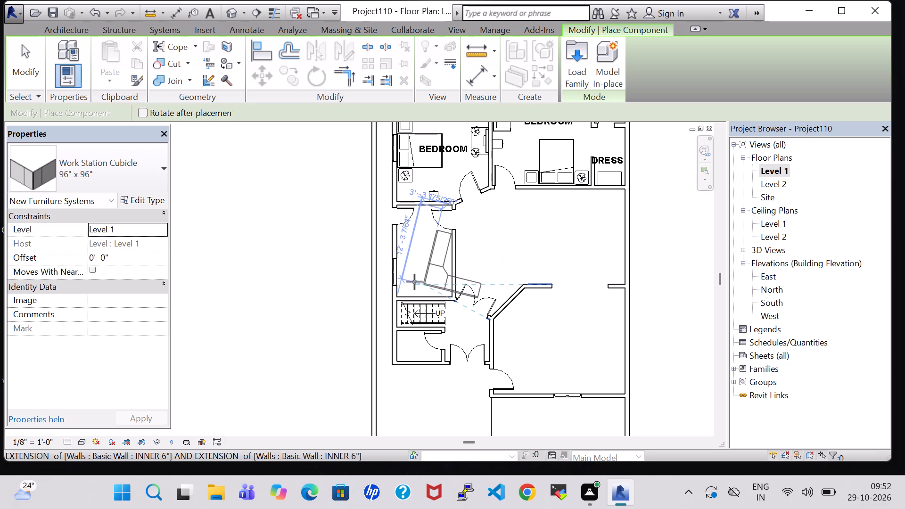
pyautogui.scroll(7, 399, 291)
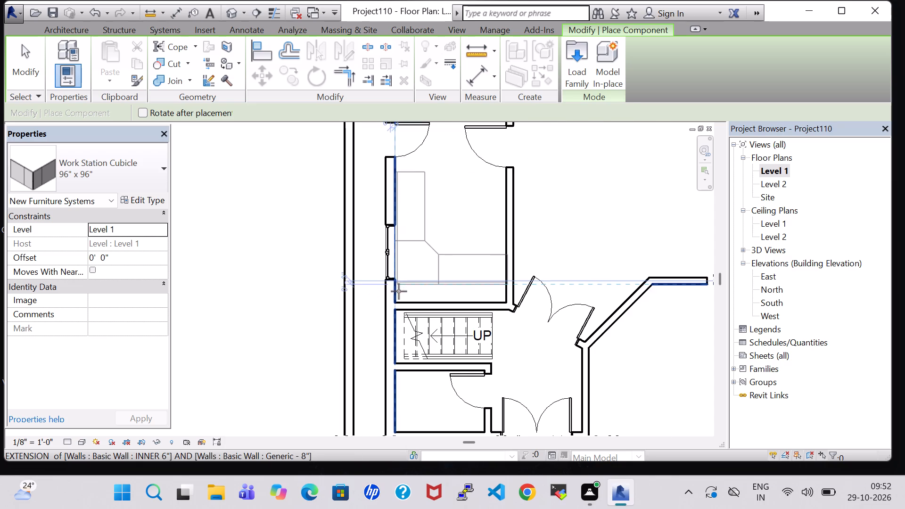
pyautogui.scroll(3, 396, 304)
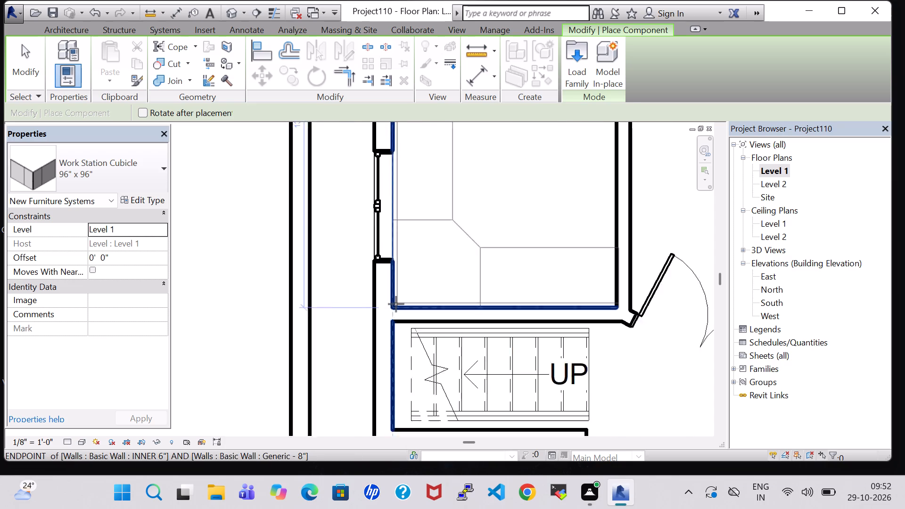
pyautogui.scroll(4, 396, 304)
pyautogui.click(396, 304)
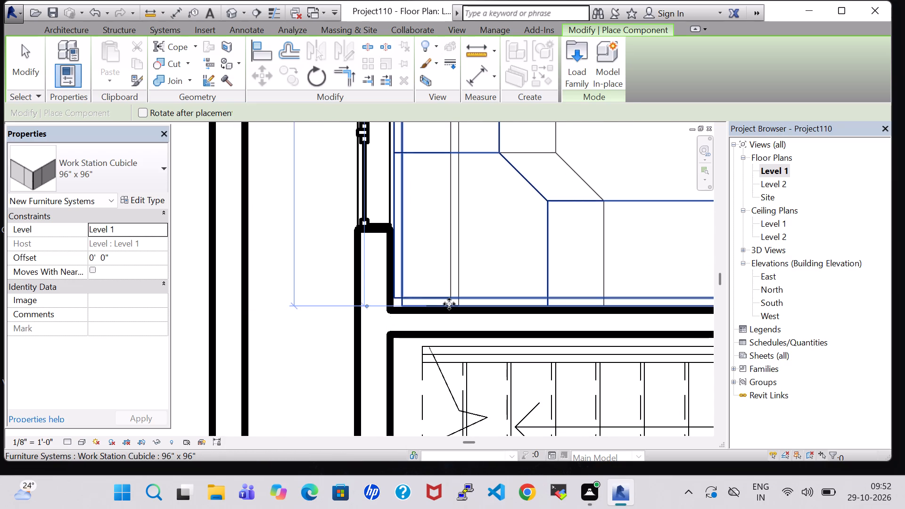
pyautogui.press('Escape')
pyautogui.press('Escape')
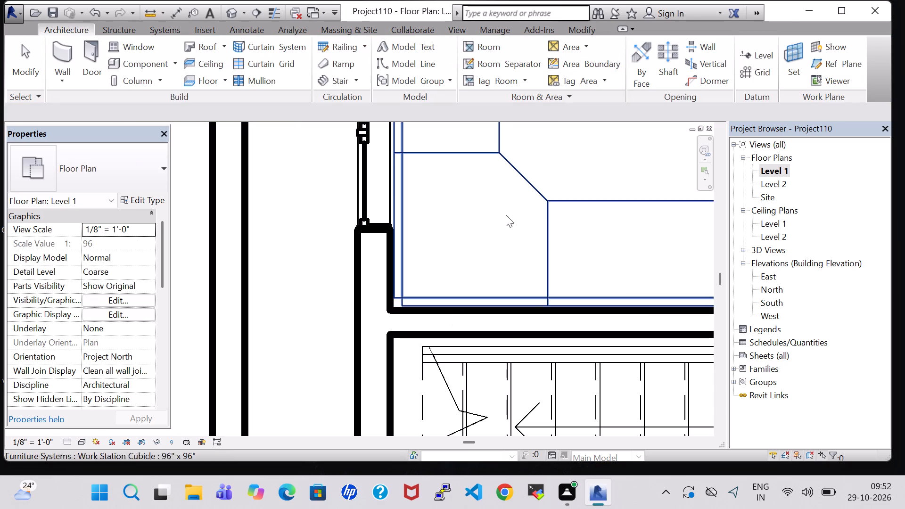
# Set the feet part of the placed Work Station Cubicle's Panel Height to 2' in its type properties.
pyautogui.click(546, 204)
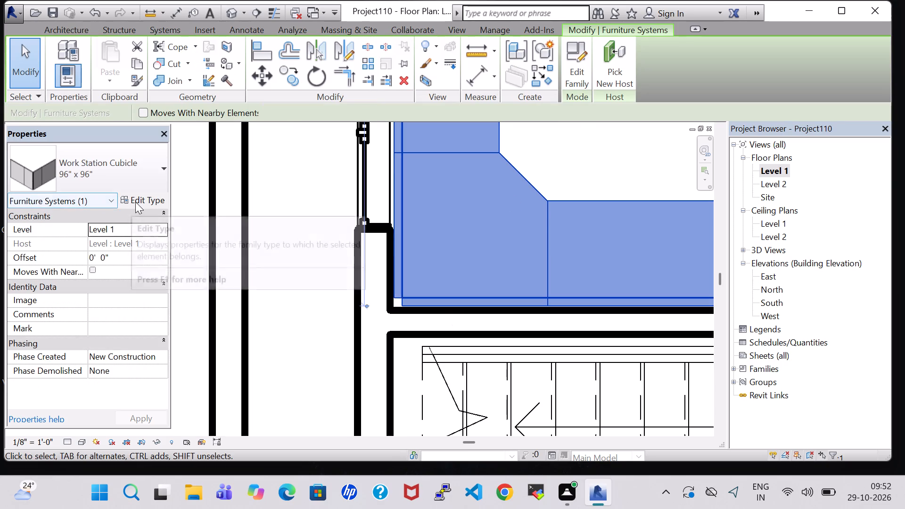
pyautogui.click(135, 202)
pyautogui.click(317, 287)
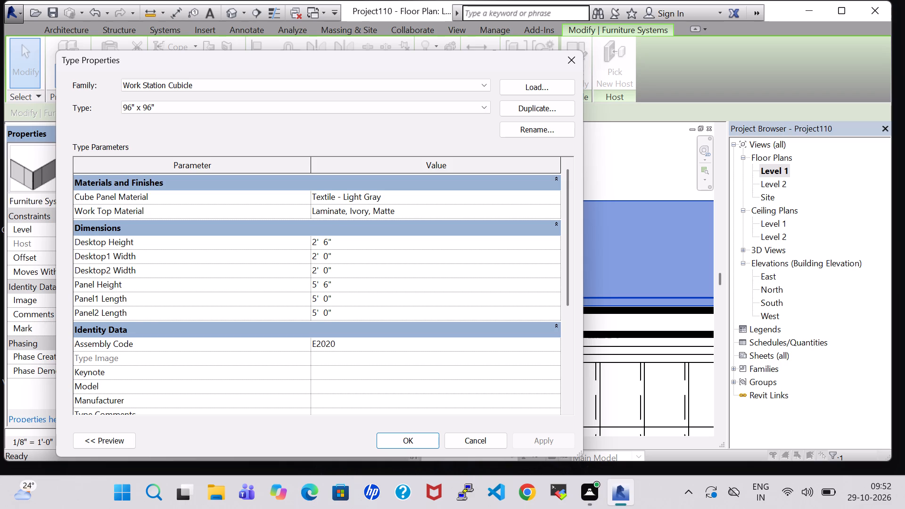
pyautogui.press('BackSpace')
pyautogui.press('2')
pyautogui.press('Right')
pyautogui.press('Right')
pyautogui.press('Right')
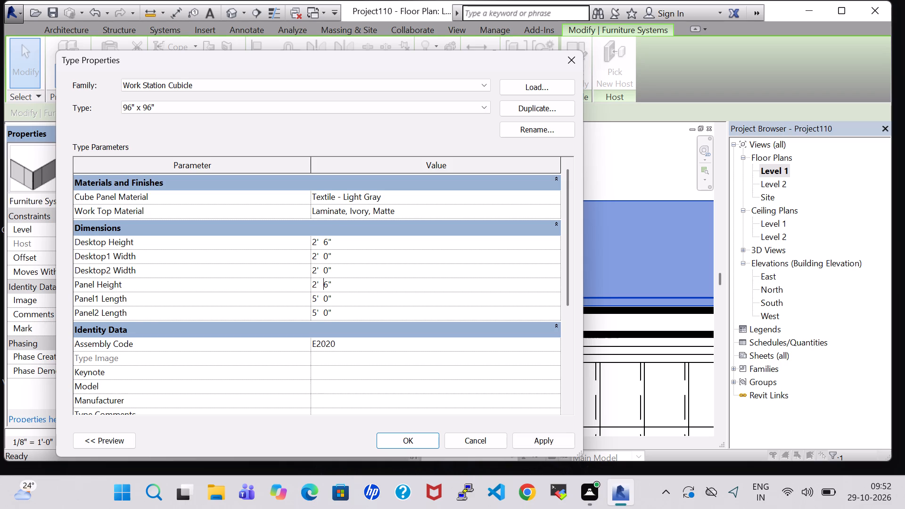
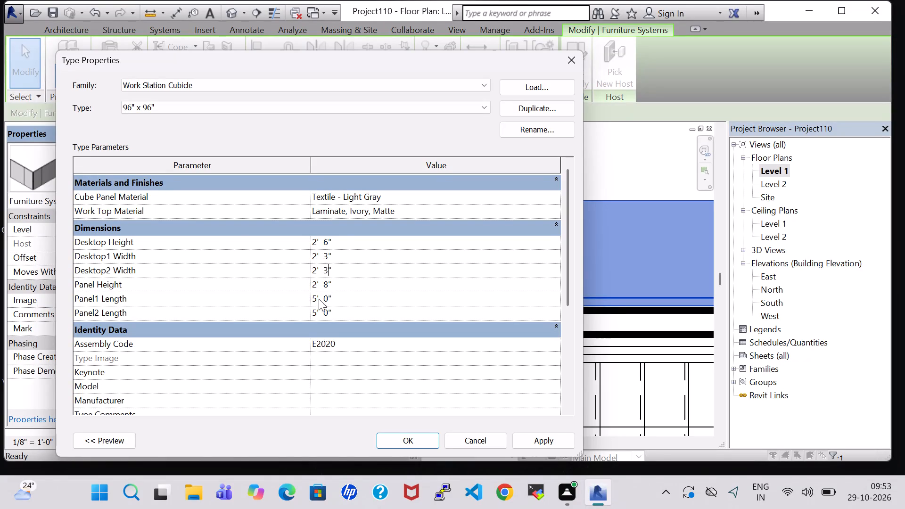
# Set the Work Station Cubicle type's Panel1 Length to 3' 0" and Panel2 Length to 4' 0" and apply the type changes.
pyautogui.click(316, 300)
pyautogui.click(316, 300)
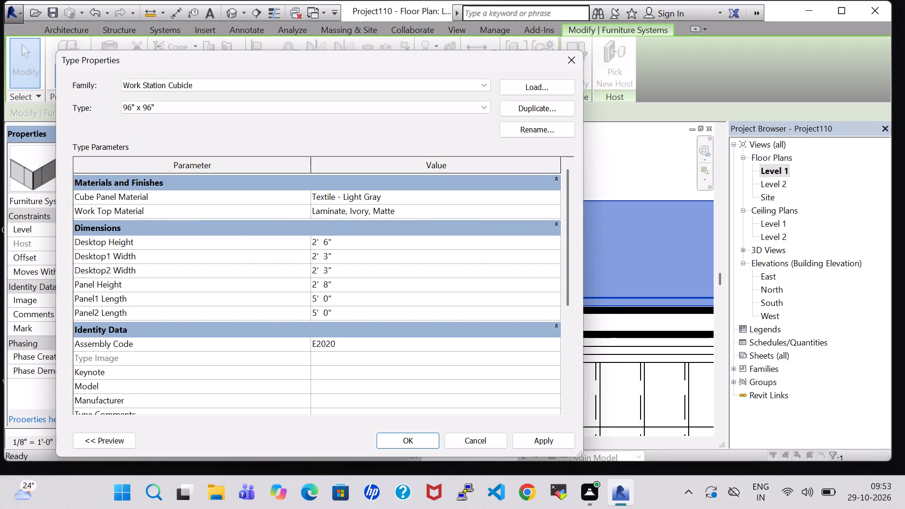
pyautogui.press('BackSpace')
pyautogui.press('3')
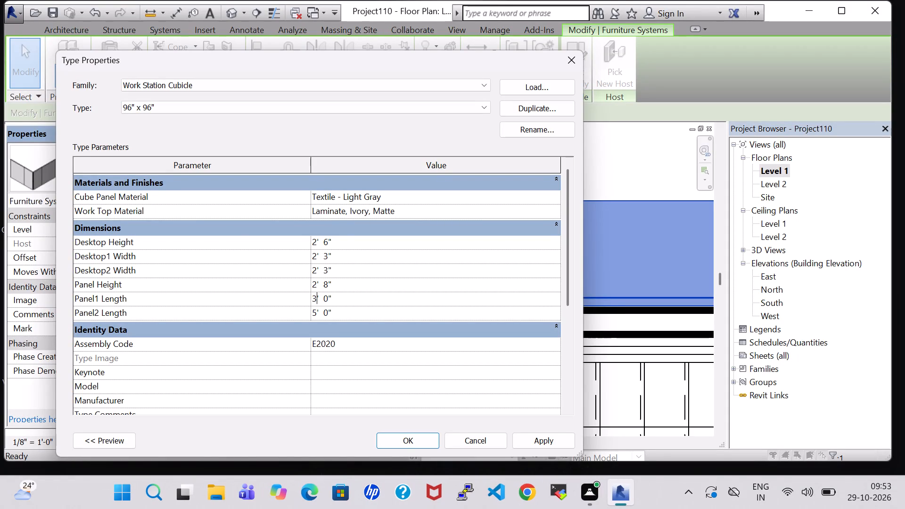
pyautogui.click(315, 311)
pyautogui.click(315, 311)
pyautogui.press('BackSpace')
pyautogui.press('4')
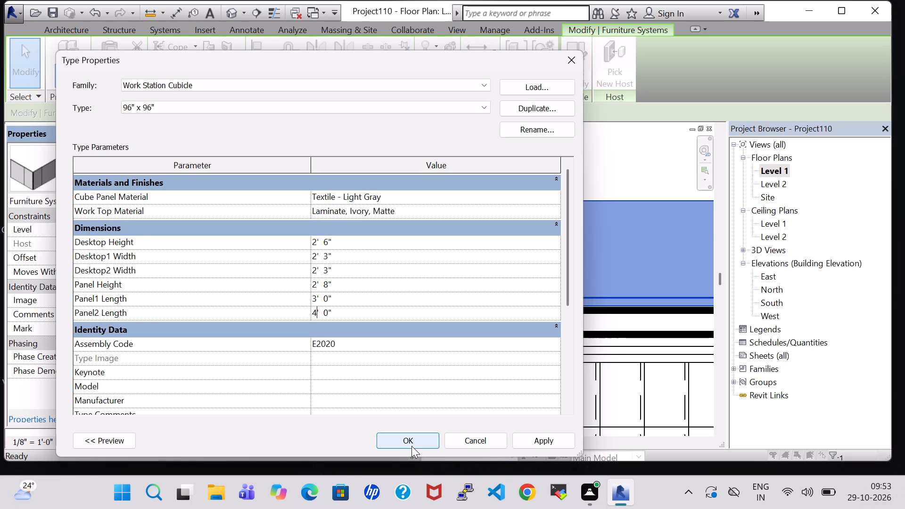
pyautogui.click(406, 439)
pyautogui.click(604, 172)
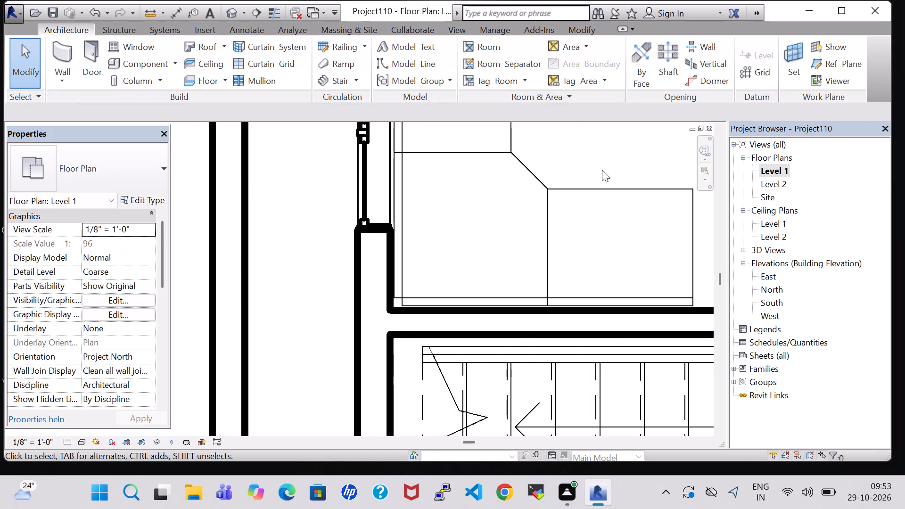
# Set the placed Work Station Cubicle's Panel1 Length to 4' 0" in its type properties.
pyautogui.moveTo(601, 168); pyautogui.dragTo(558, 286, button='middle')
pyautogui.scroll(-4, 557, 288)
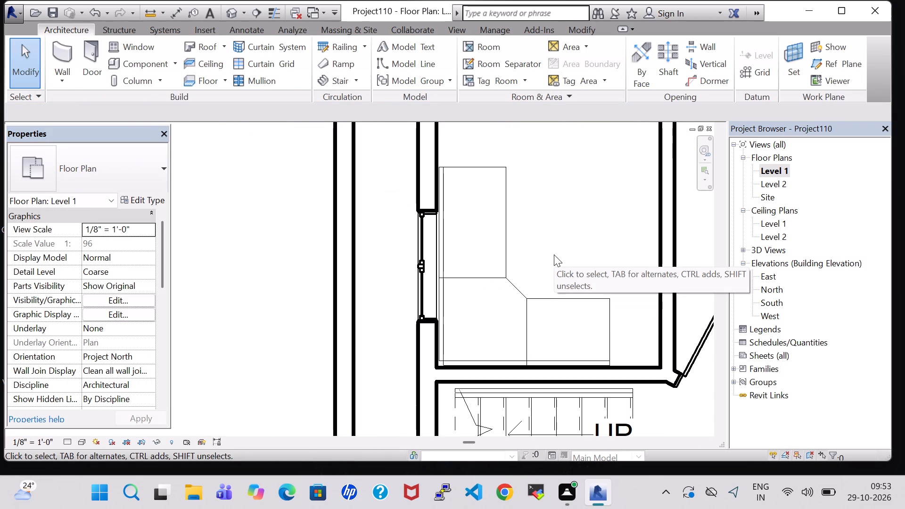
pyautogui.scroll(-4, 554, 254)
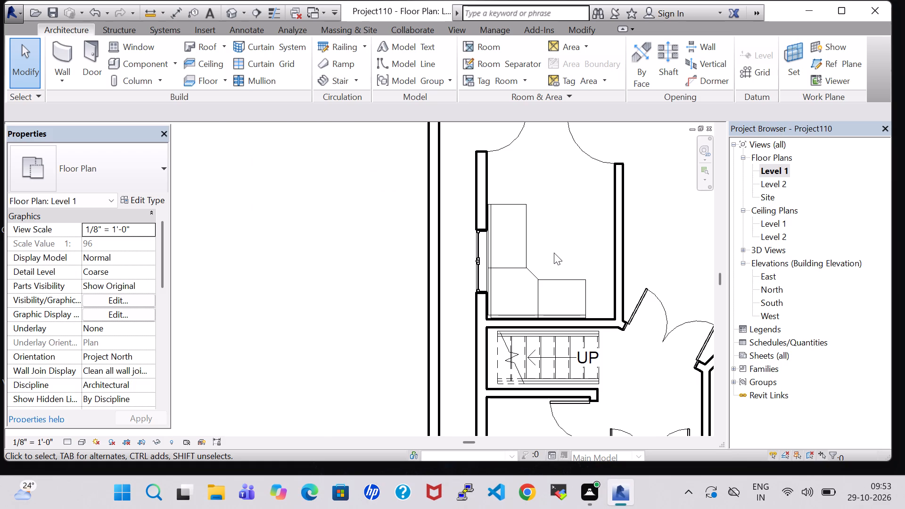
pyautogui.click(562, 281)
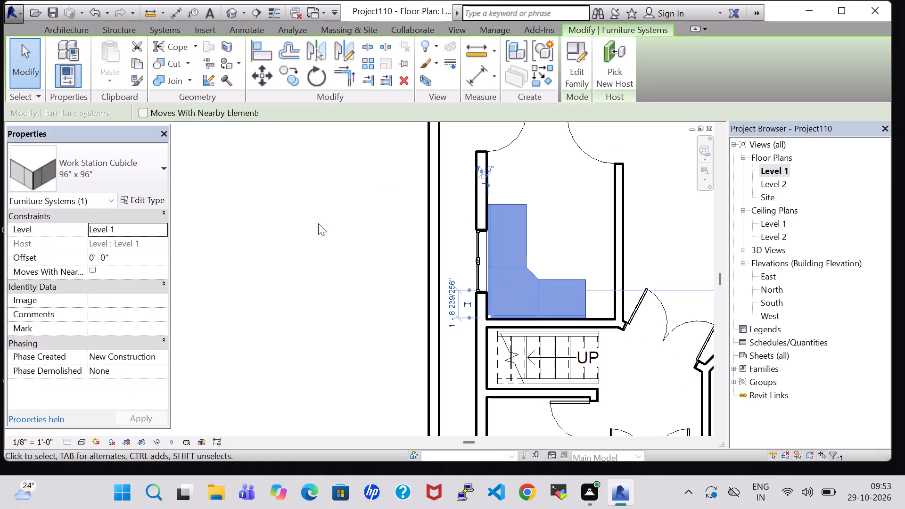
pyautogui.click(150, 204)
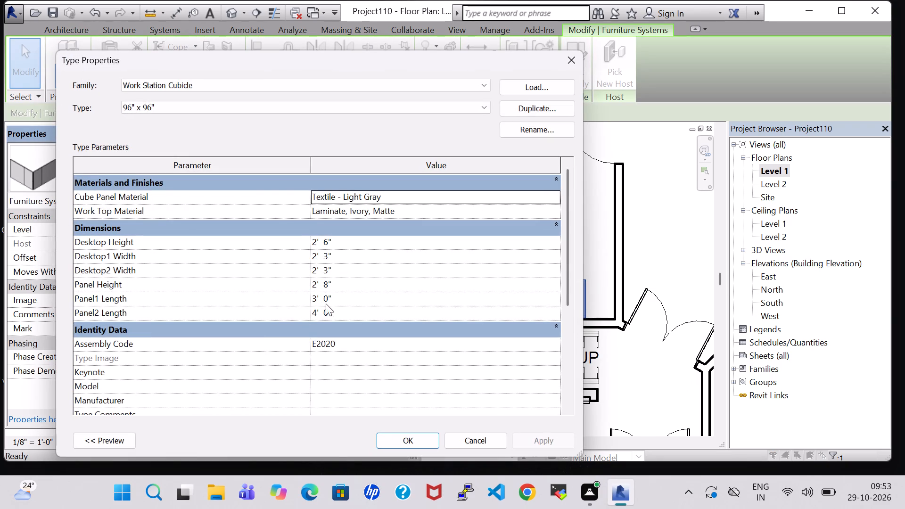
pyautogui.click(316, 300)
pyautogui.click(316, 300)
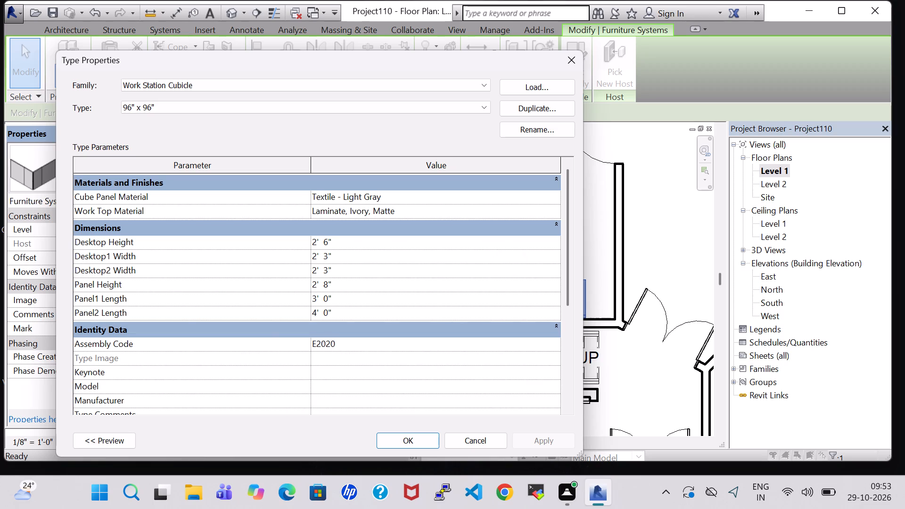
pyautogui.press('BackSpace')
pyautogui.press('4')
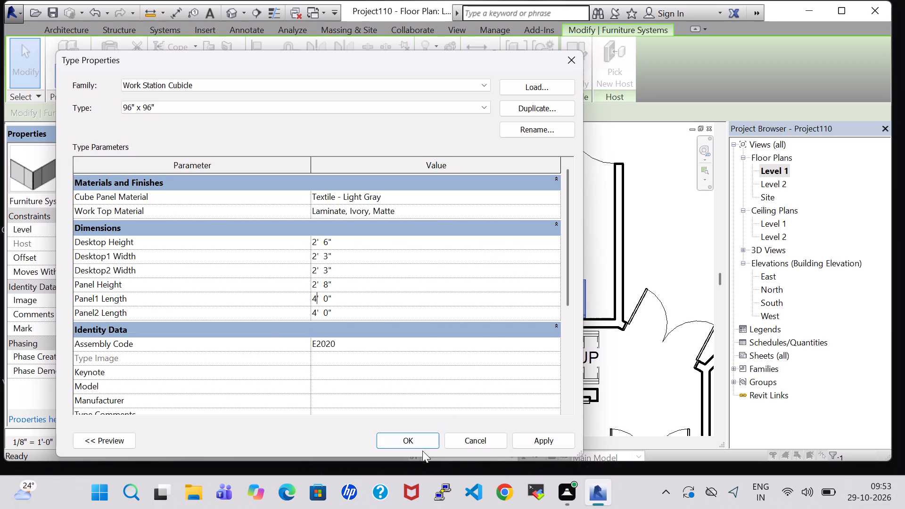
pyautogui.click(414, 444)
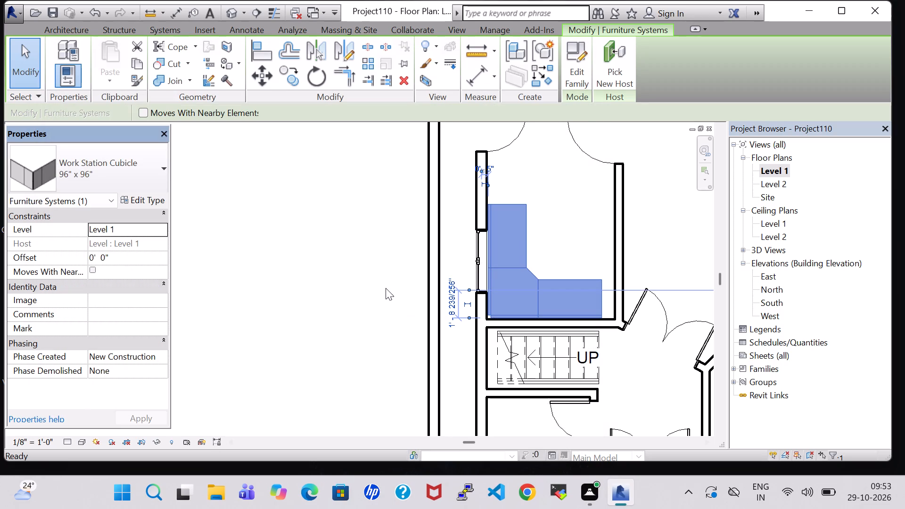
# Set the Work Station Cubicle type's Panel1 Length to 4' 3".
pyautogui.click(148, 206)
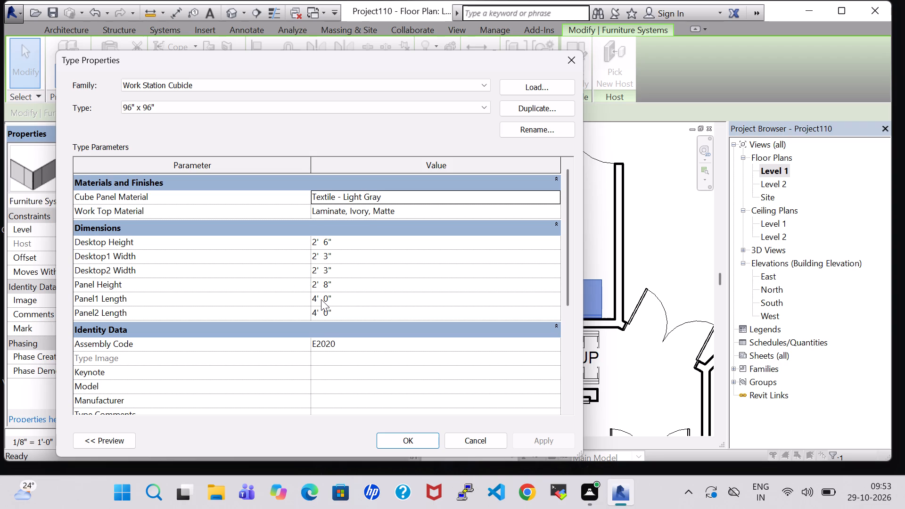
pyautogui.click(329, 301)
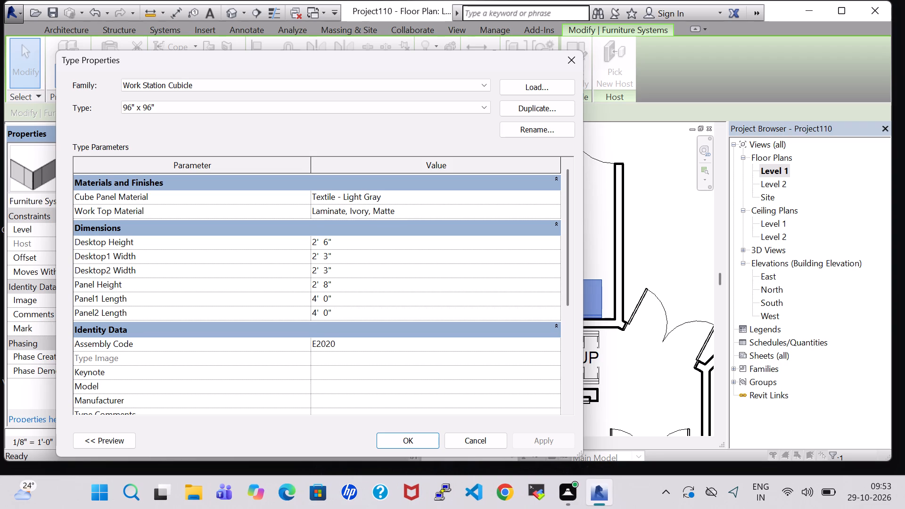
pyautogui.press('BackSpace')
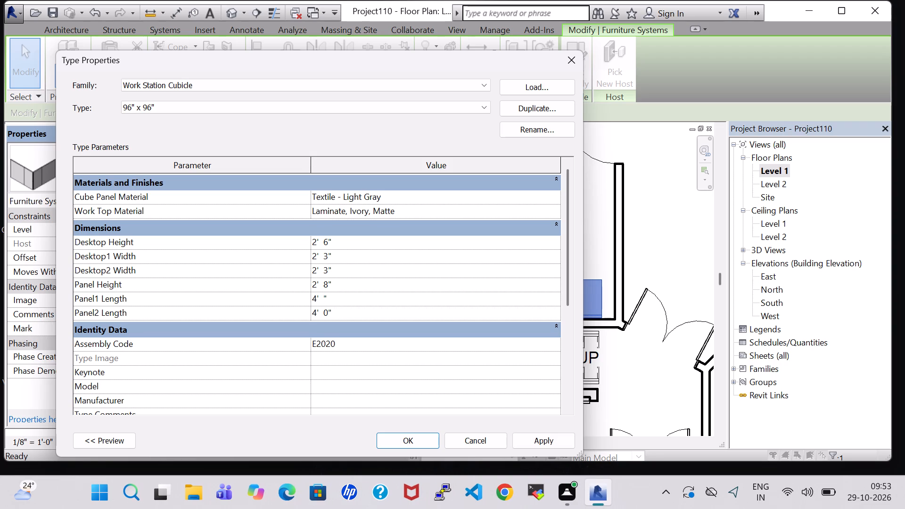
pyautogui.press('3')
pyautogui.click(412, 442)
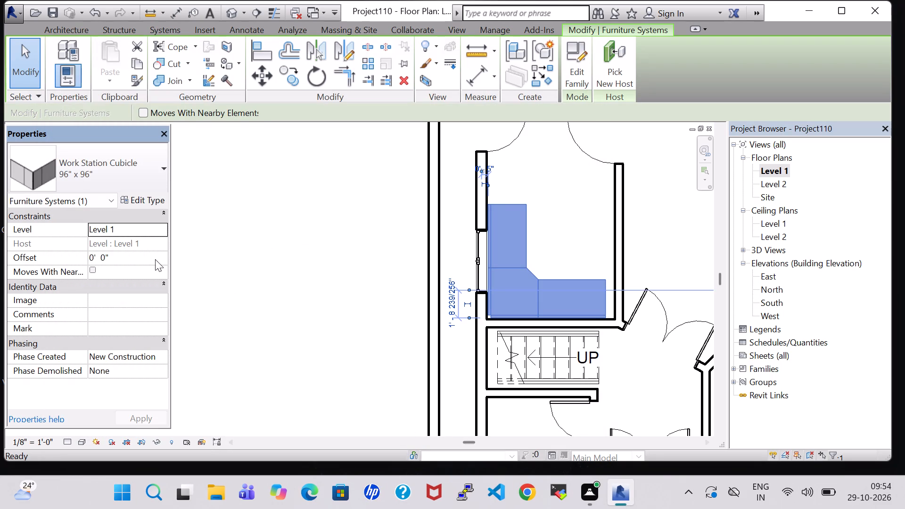
# Set the Work Station Cubicle type's Panel1 Length to 4' 5" and deselect the cubicle.
pyautogui.click(143, 199)
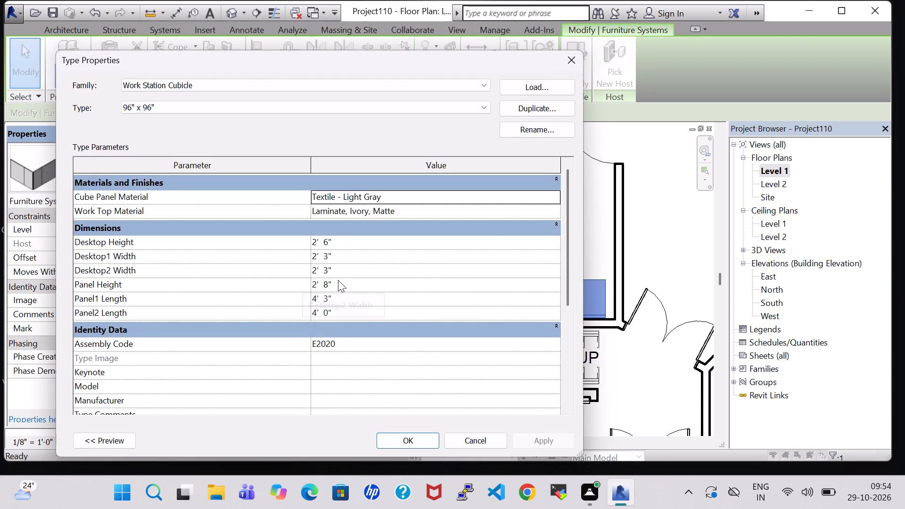
pyautogui.click(329, 297)
pyautogui.press('BackSpace')
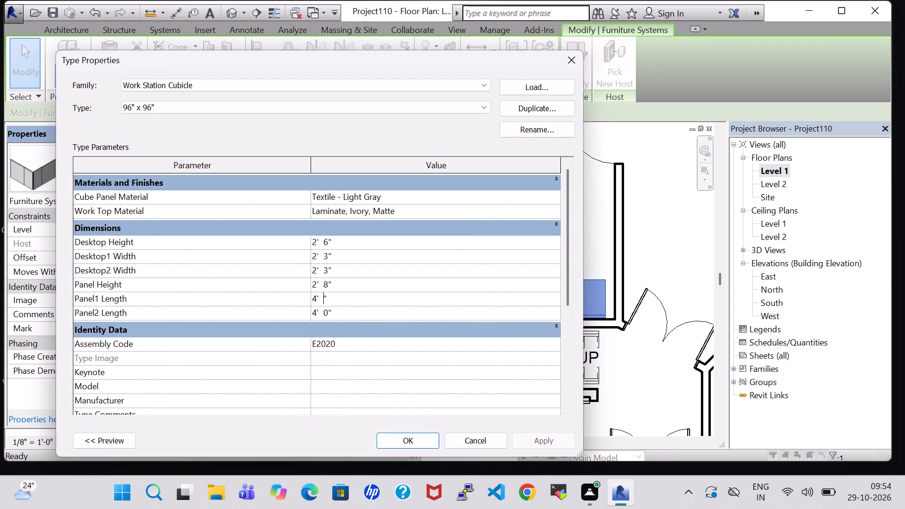
pyautogui.press('5')
pyautogui.click(421, 438)
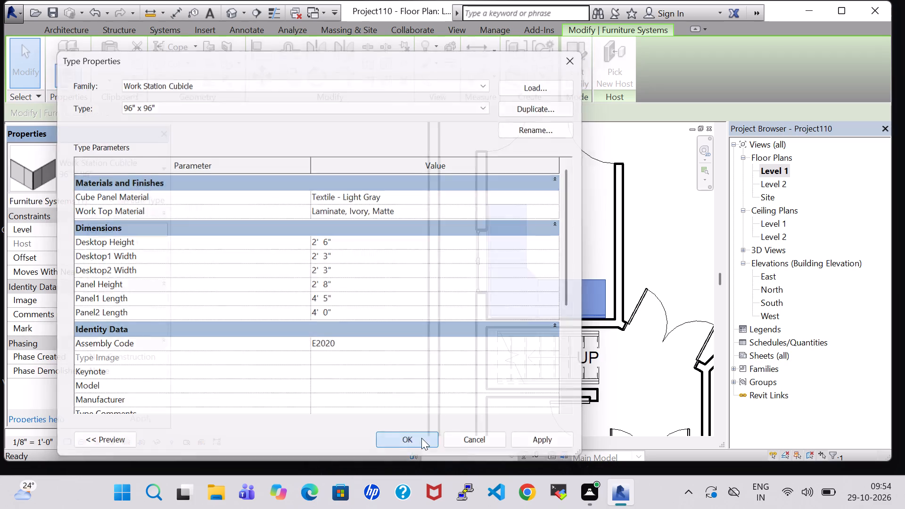
pyautogui.click(658, 256)
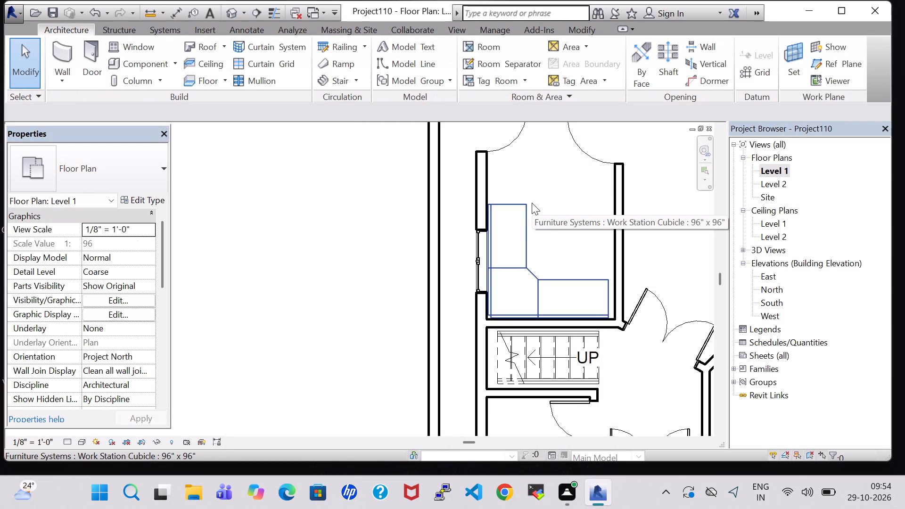
# Set the Work Station Cubicle type's Panel2 Length to 2' 0", shortening the leg along the window wall.
pyautogui.click(514, 203)
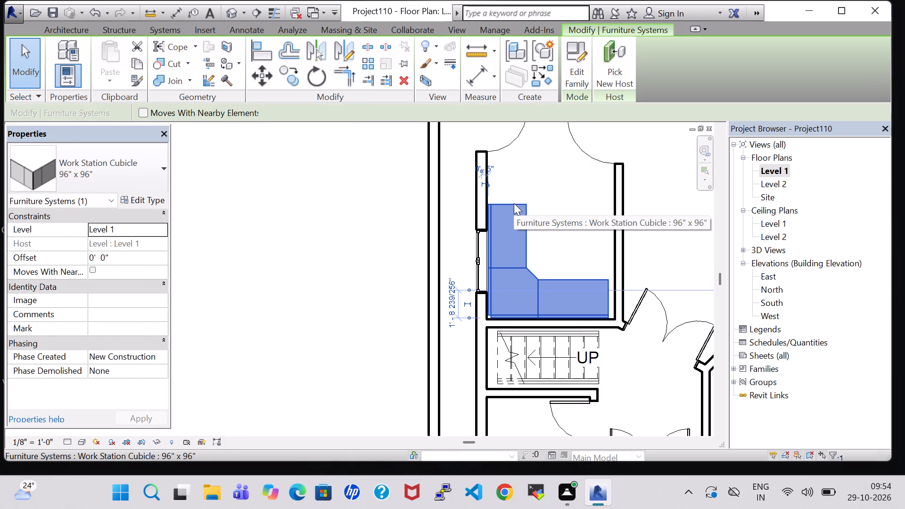
pyautogui.click(155, 199)
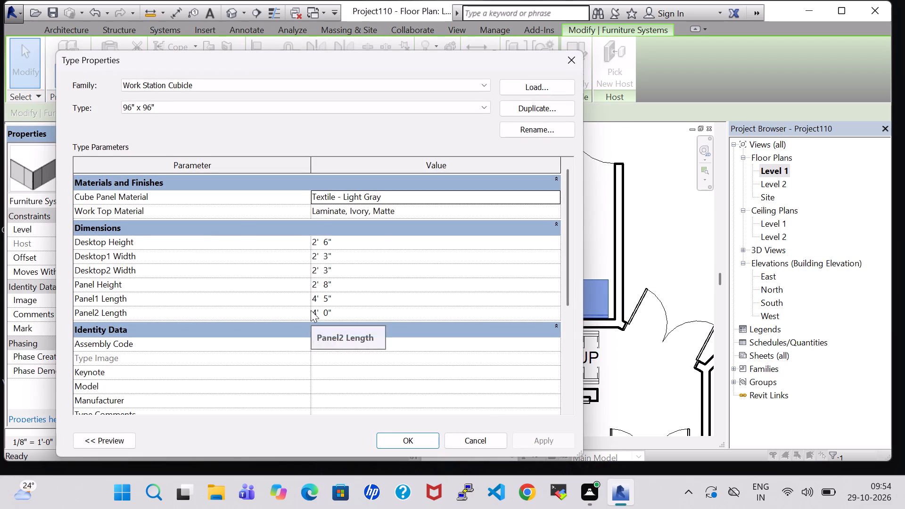
pyautogui.click(319, 314)
pyautogui.press('Left')
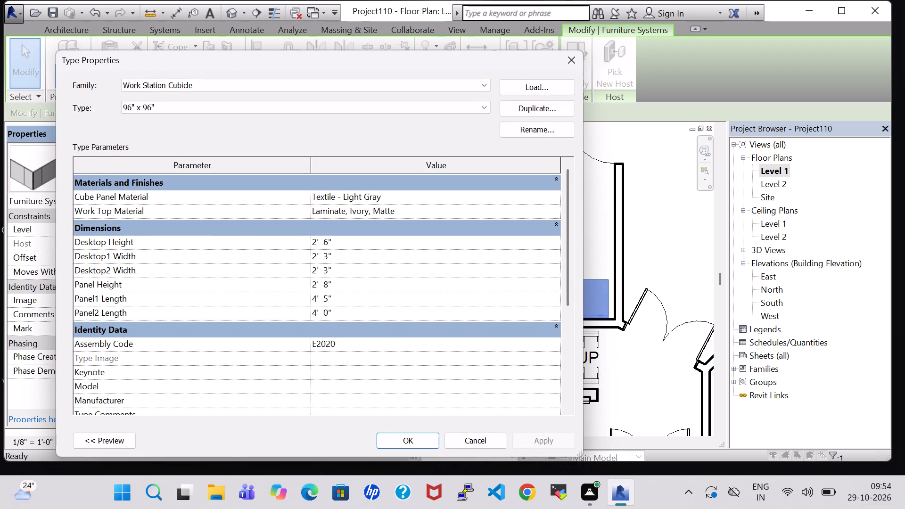
pyautogui.press('BackSpace')
pyautogui.press('2')
pyautogui.click(408, 436)
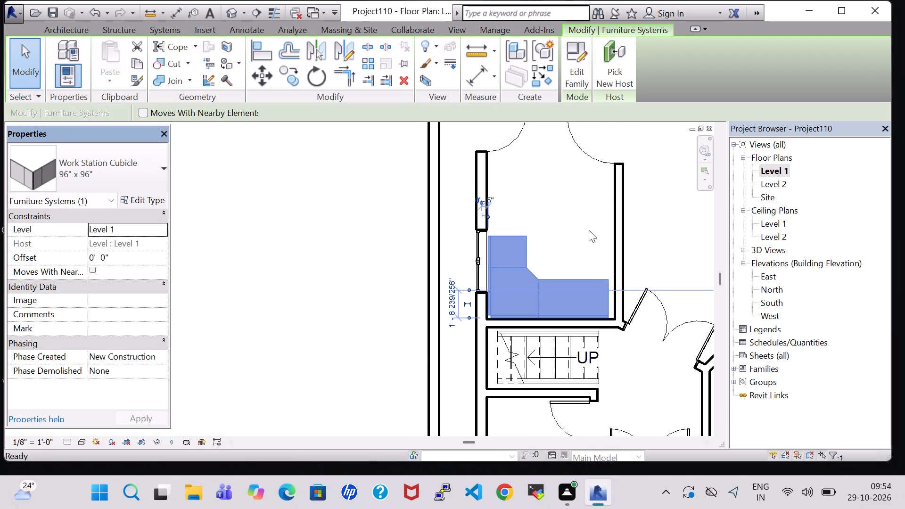
pyautogui.click(589, 230)
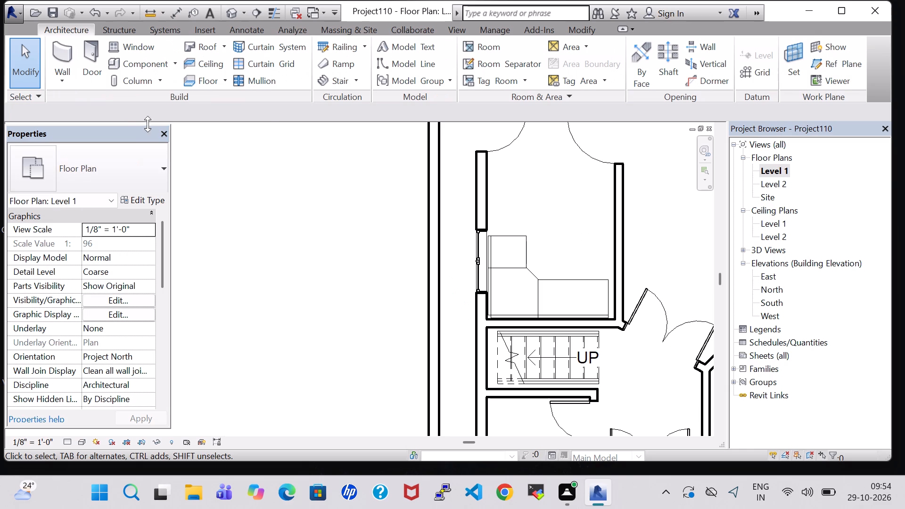
# Load the Cook Top-4 Unit family from the US Imperial library's Specialty Equipment Domestic folder as a component.
pyautogui.click(148, 63)
pyautogui.click(582, 57)
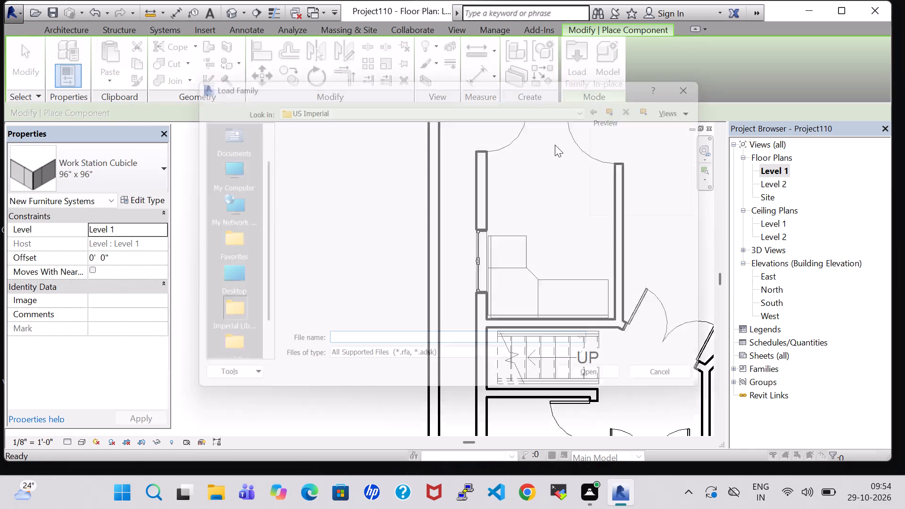
pyautogui.click(361, 257)
pyautogui.press('s')
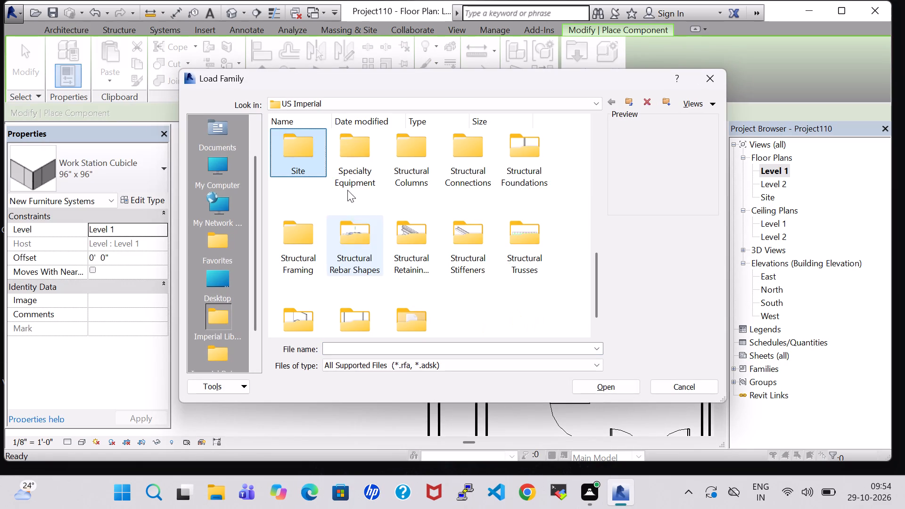
pyautogui.doubleClick(346, 159)
pyautogui.doubleClick(346, 159)
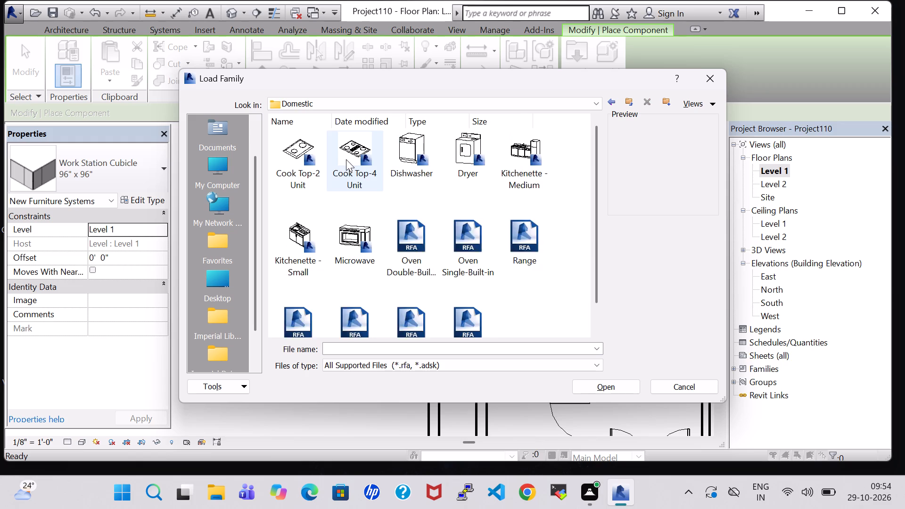
pyautogui.click(354, 158)
pyautogui.click(619, 386)
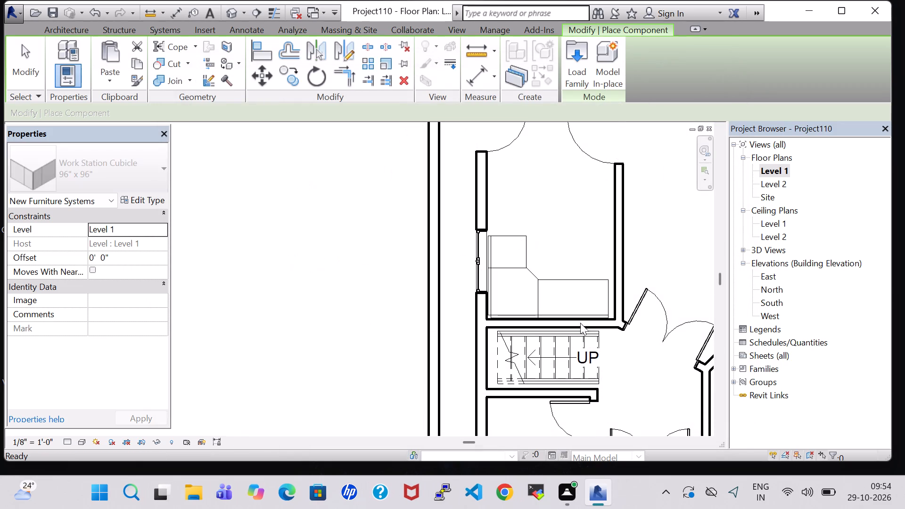
# Place one 36" x 20" Cook Top-4 Unit on the work station's long leg beside the stair wall.
pyautogui.scroll(7, 572, 299)
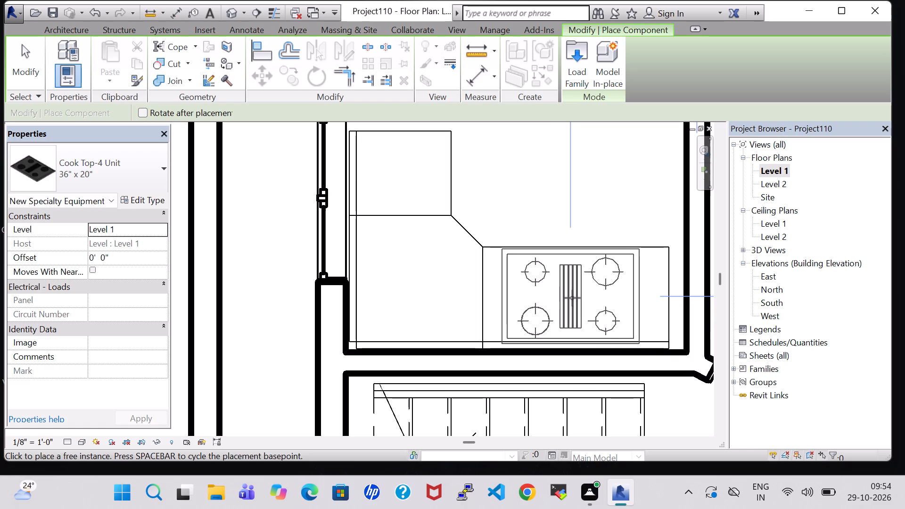
pyautogui.click(572, 298)
pyautogui.press('Escape')
pyautogui.press('Escape')
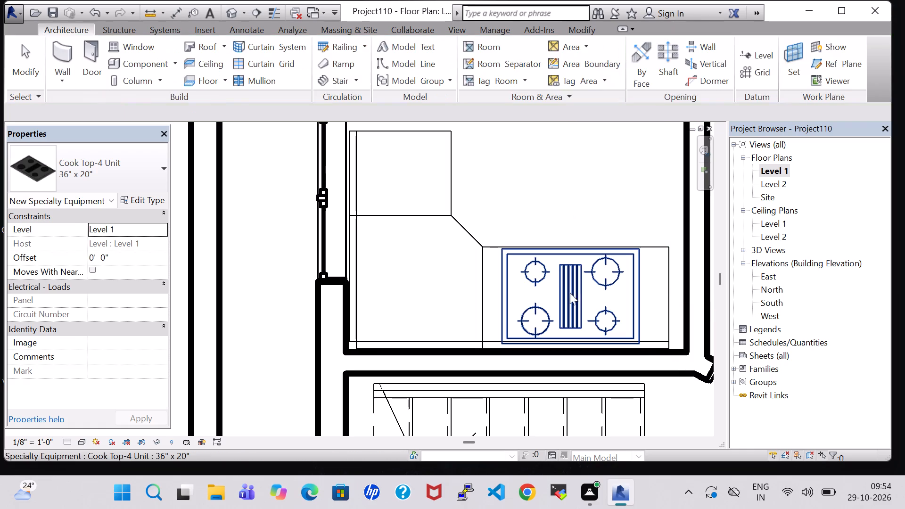
# Nudge the placed cook top four increments away from the window wall and one increment toward the stair wall.
pyautogui.click(560, 276)
pyautogui.press('Right')
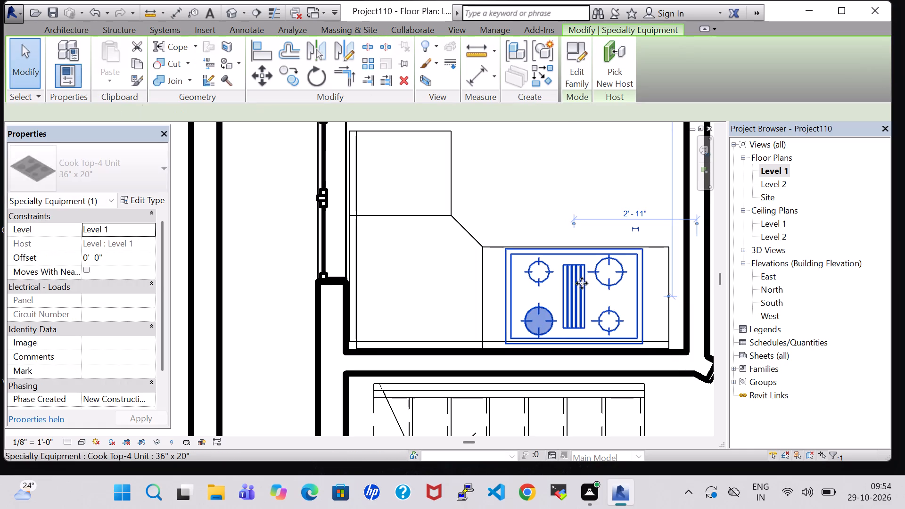
pyautogui.press('Right')
pyautogui.press('Right')
pyautogui.press('Right')
pyautogui.press('Down')
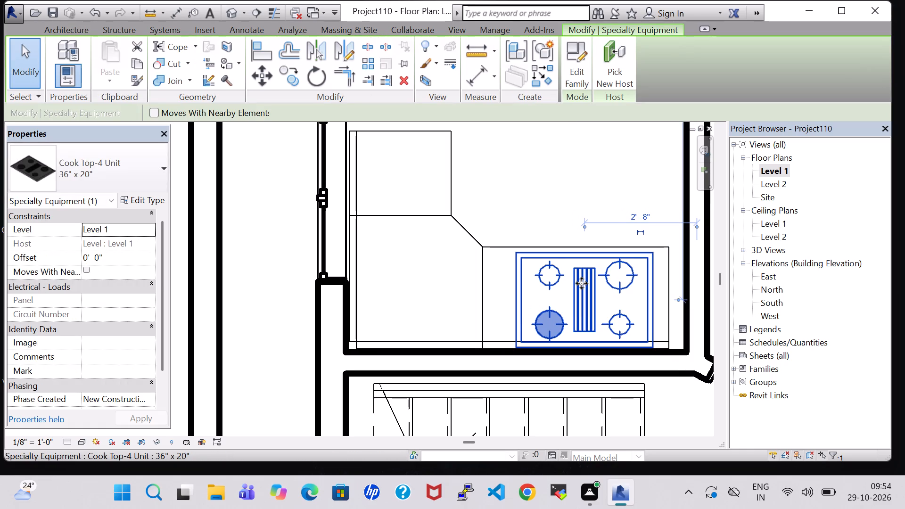
# Nudge the cook top one increment farther from the window wall and one increment away from the stair wall.
pyautogui.press('Right')
pyautogui.press('Up')
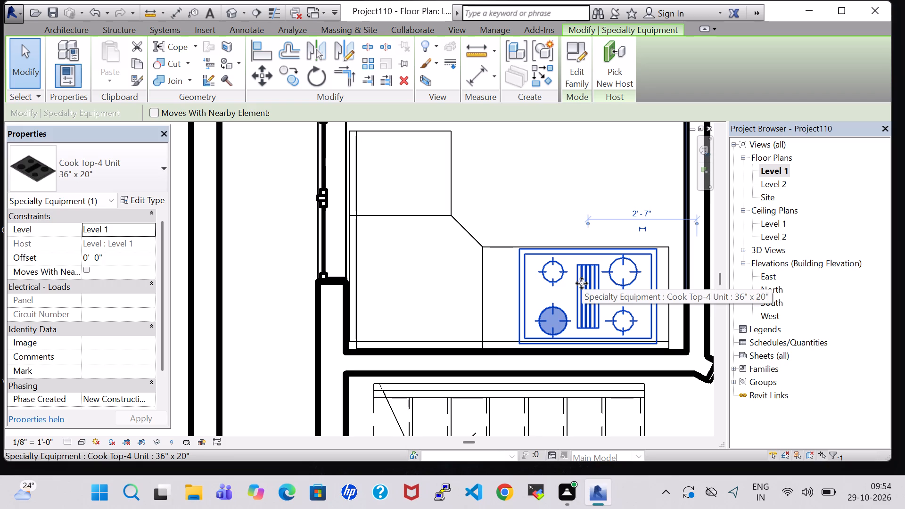
pyautogui.click(561, 196)
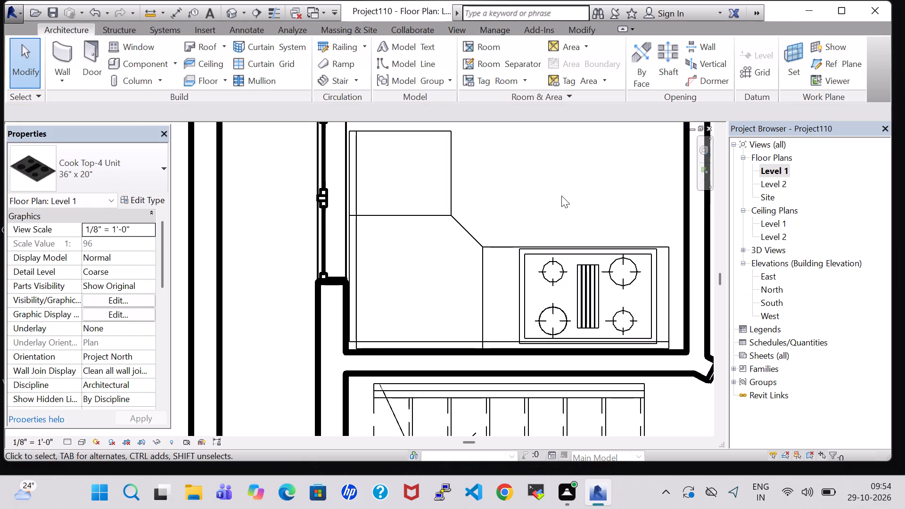
# Load the Microwave family from the US Imperial library's Specialty Equipment Domestic folder as a component.
pyautogui.scroll(-5, 530, 195)
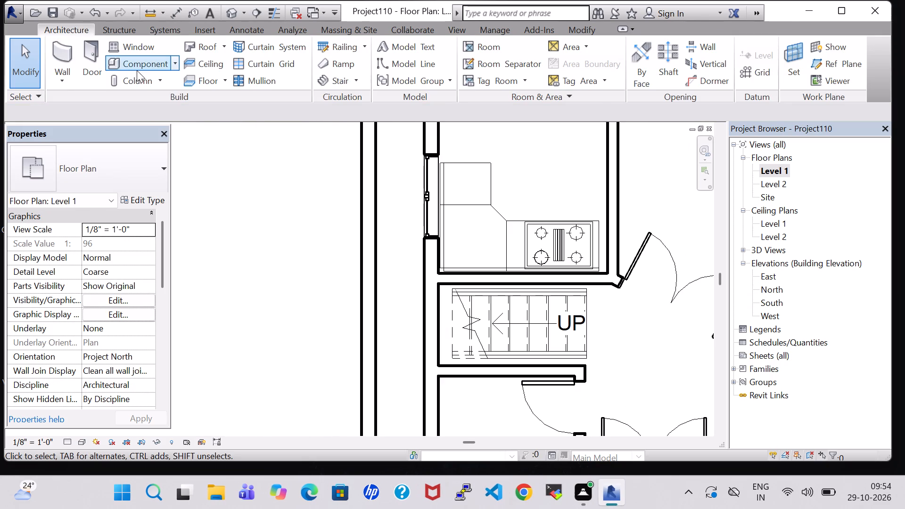
pyautogui.click(137, 70)
pyautogui.click(583, 66)
pyautogui.click(423, 242)
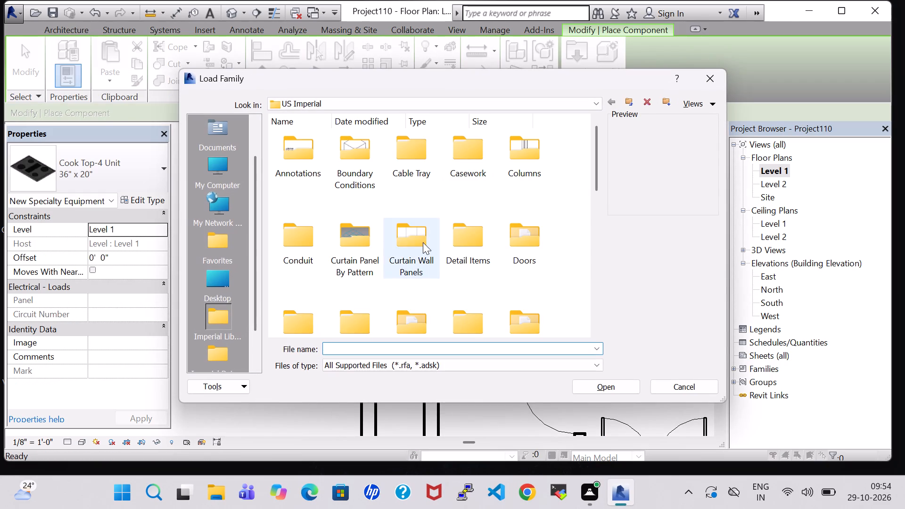
pyautogui.press('s')
pyautogui.doubleClick(352, 169)
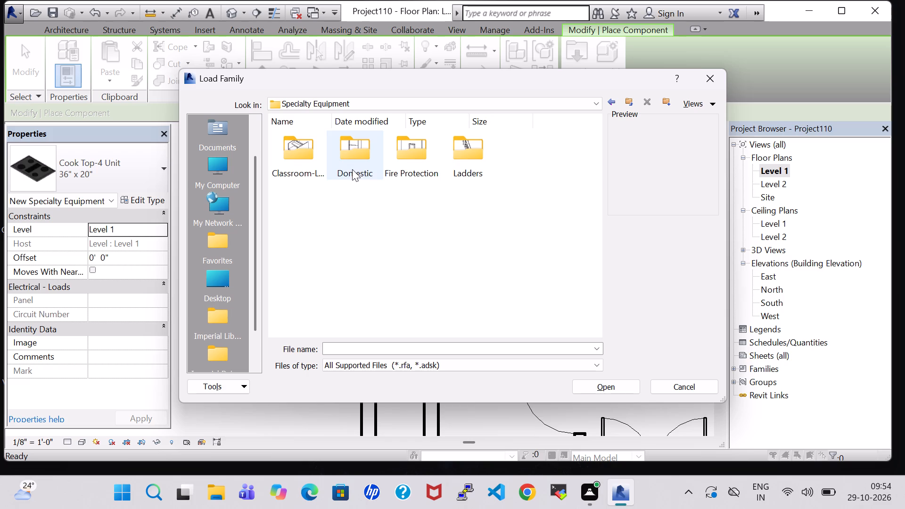
pyautogui.doubleClick(352, 169)
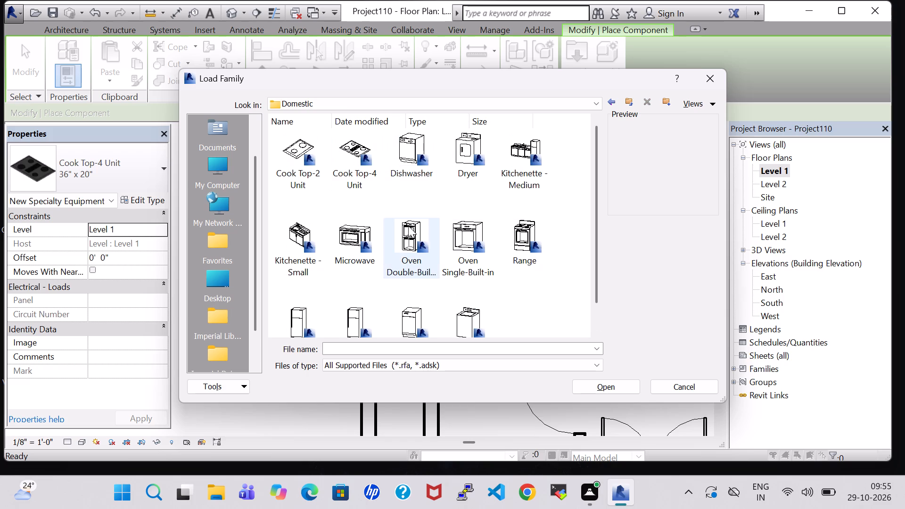
pyautogui.click(345, 236)
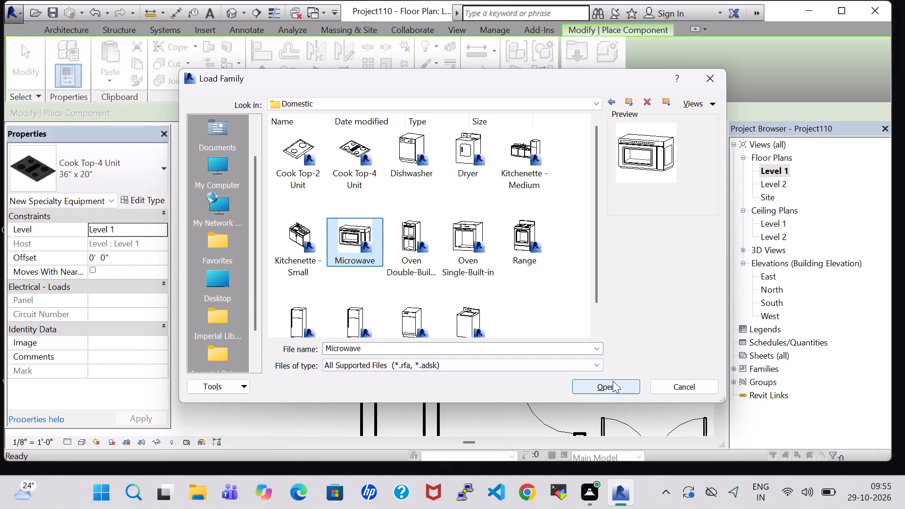
pyautogui.click(613, 381)
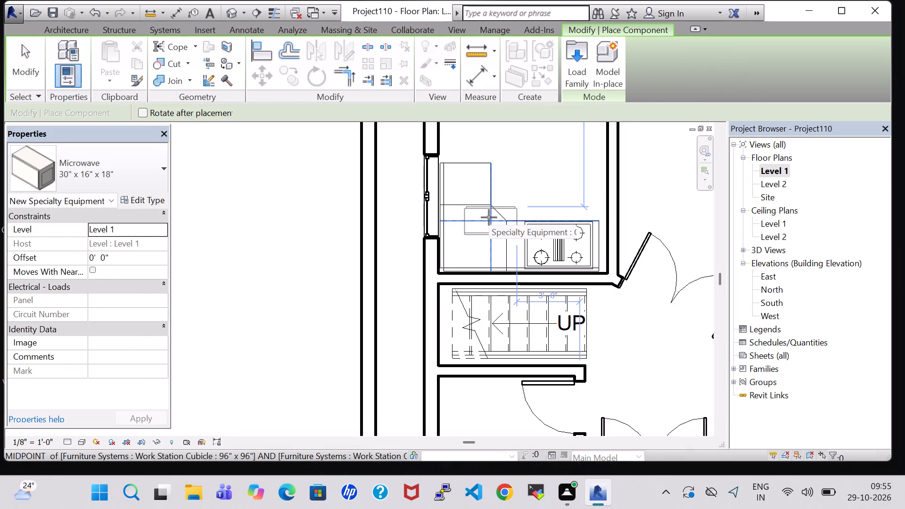
# Place one 30" x 16" x 18" Microwave on the counter's window-side leg, rotated so its long side runs parallel to the window wall.
pyautogui.press('space')
pyautogui.press('space')
pyautogui.press('space')
pyautogui.press('space')
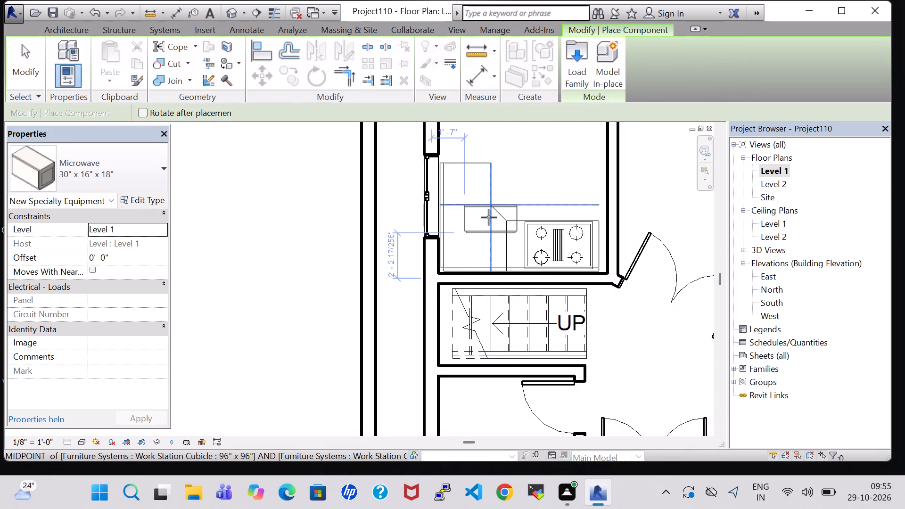
pyautogui.press('space')
pyautogui.press('space')
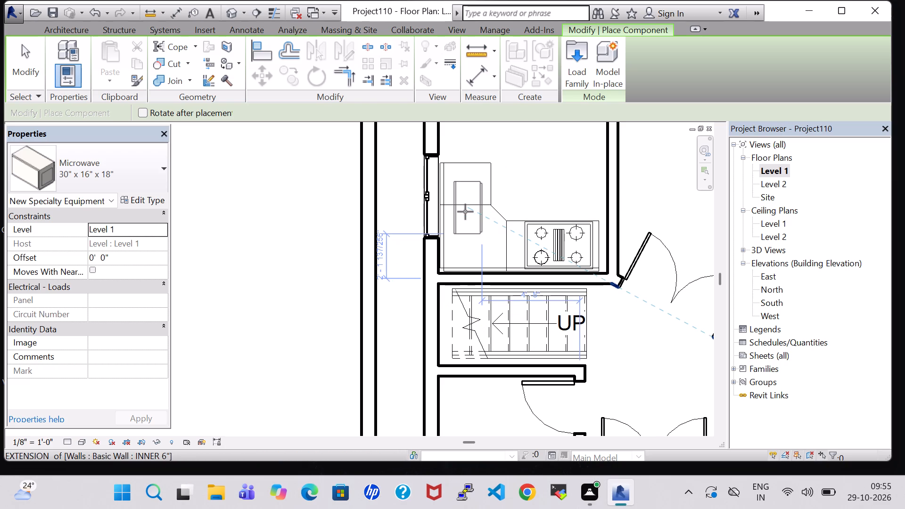
pyautogui.click(465, 212)
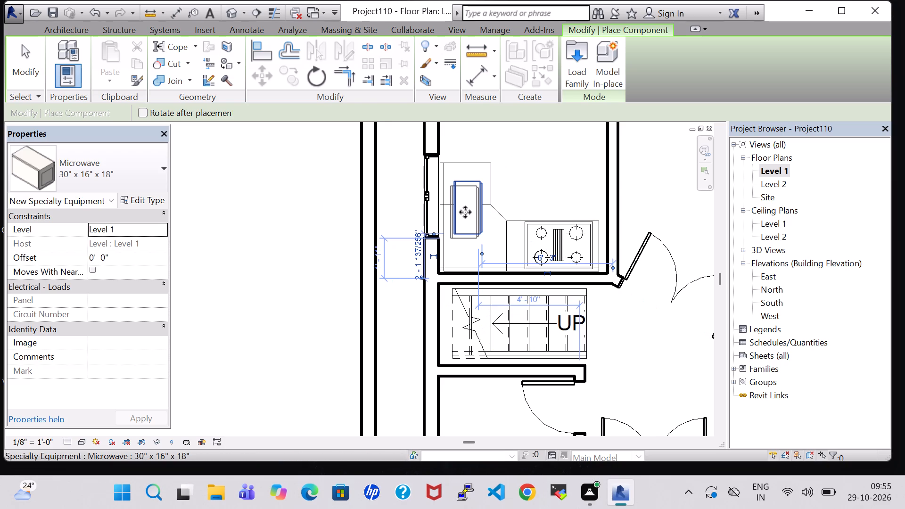
pyautogui.press('Escape')
pyautogui.press('Escape')
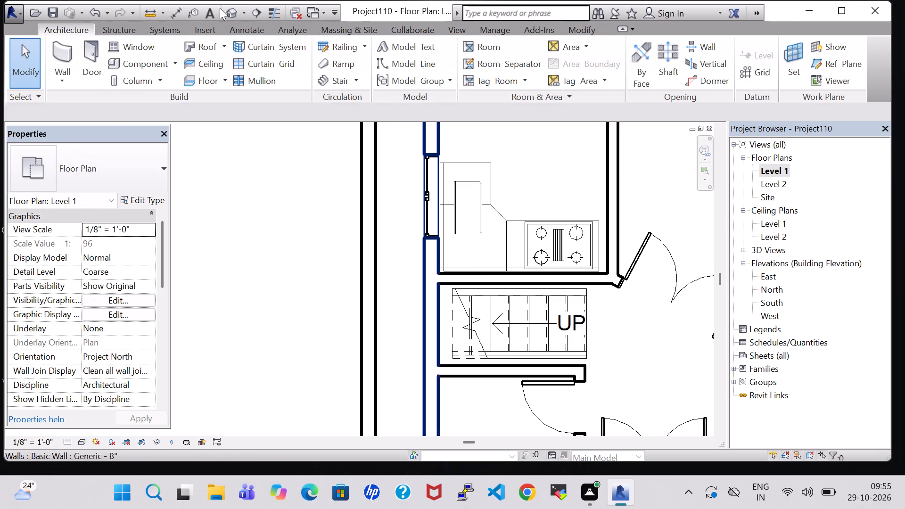
# In the 3D view, rotate the microwave 180 degrees so its front faces the room.
pyautogui.click(236, 14)
pyautogui.scroll(-4, 451, 206)
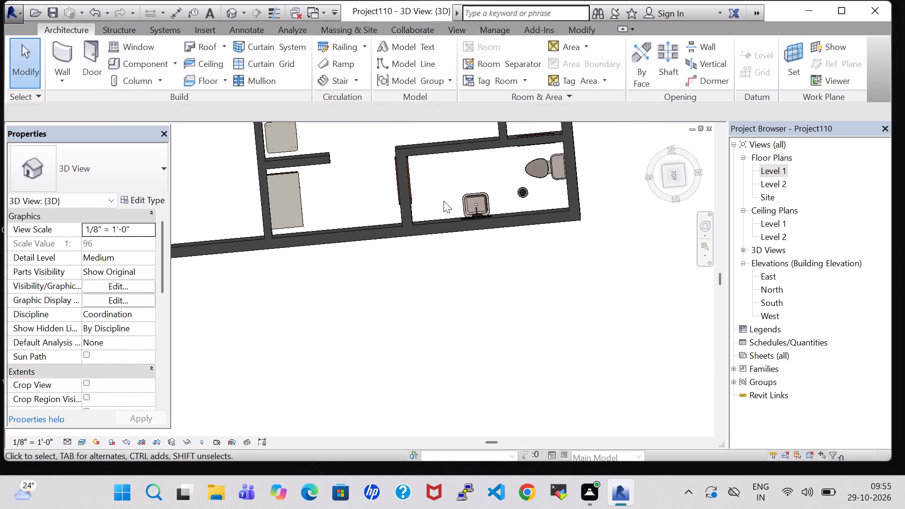
pyautogui.moveTo(381, 183); pyautogui.dragTo(387, 334, button='middle')
pyautogui.scroll(-5, 387, 328)
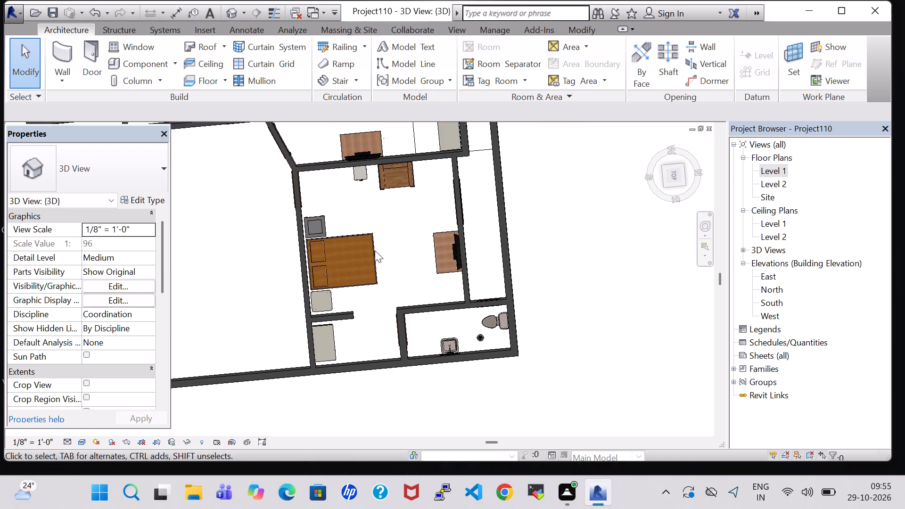
pyautogui.moveTo(372, 231); pyautogui.dragTo(461, 351, button='middle')
pyautogui.scroll(4, 315, 235)
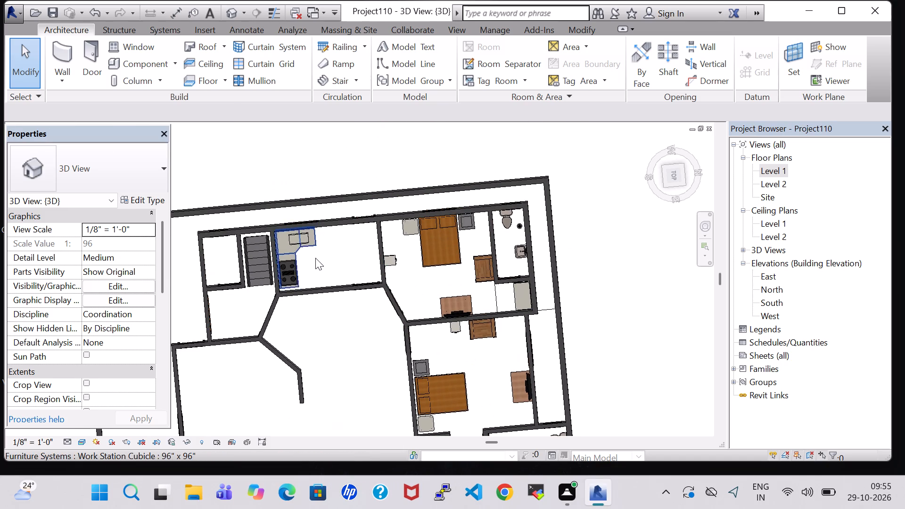
pyautogui.scroll(6, 315, 258)
pyautogui.moveTo(350, 307); pyautogui.dragTo(344, 220, button='middle')
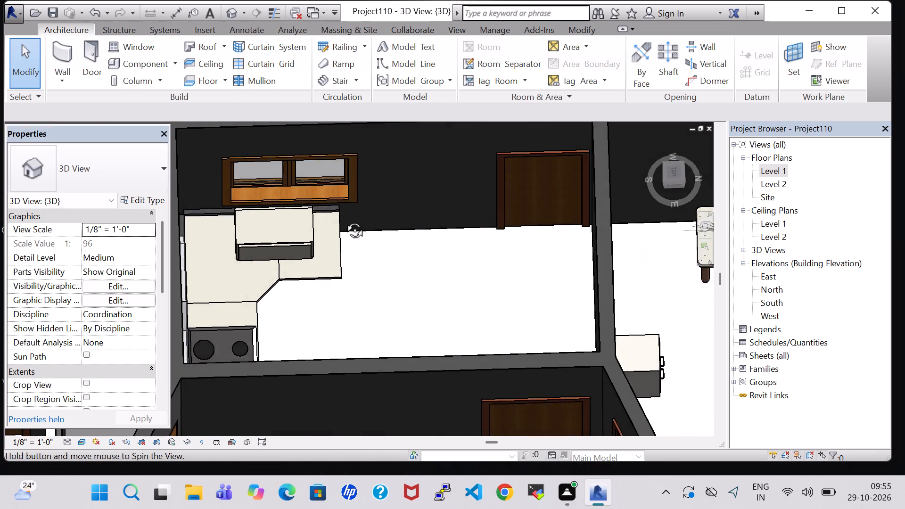
pyautogui.moveTo(344, 220); pyautogui.dragTo(339, 198, button='middle')
pyautogui.click(321, 255)
pyautogui.press('space')
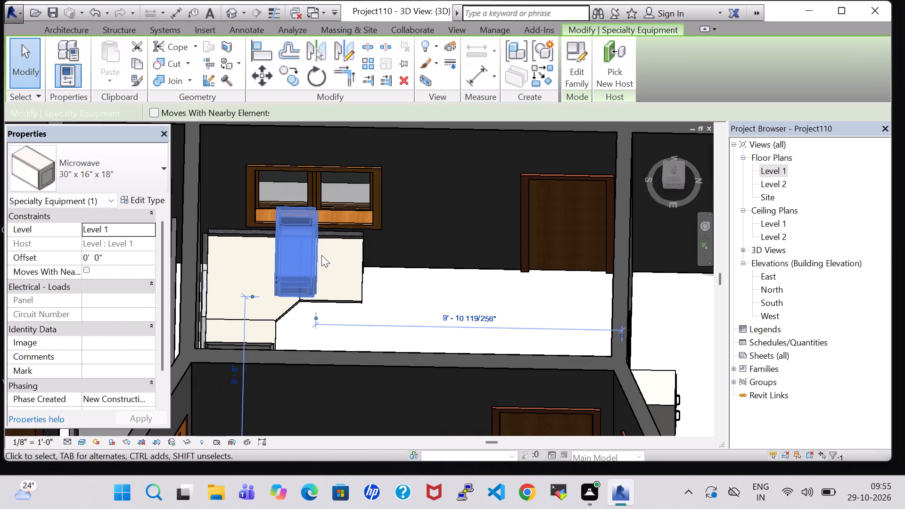
pyautogui.press('space')
pyautogui.click(440, 280)
# Set the Microwave type's Microwave Material to Laminate, Linen, Matte.
pyautogui.click(331, 254)
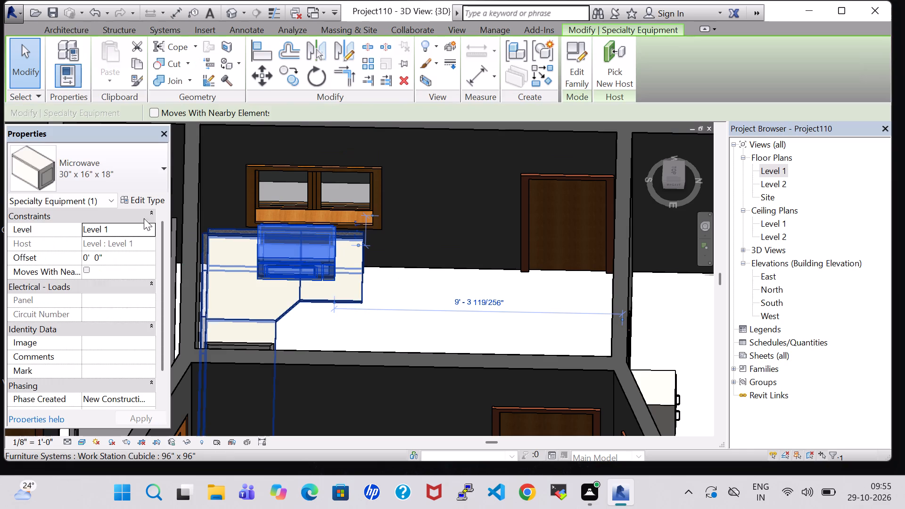
pyautogui.click(137, 200)
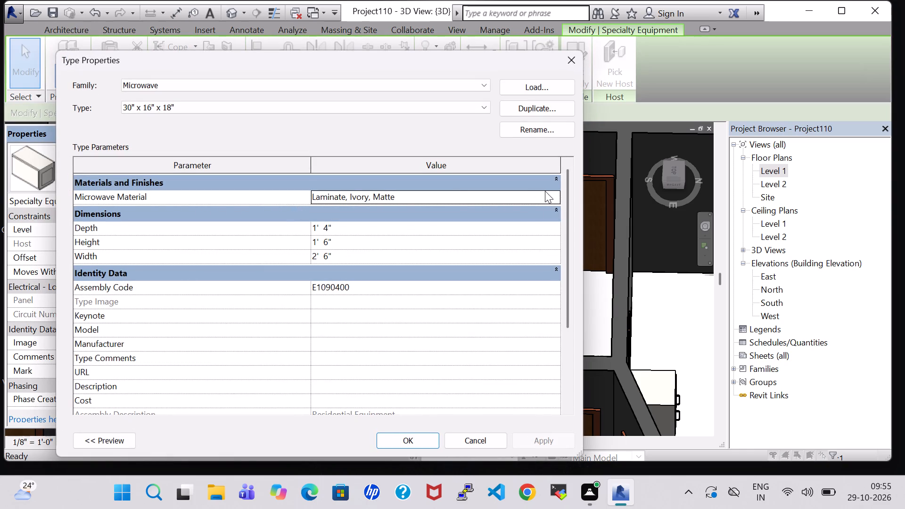
pyautogui.click(556, 194)
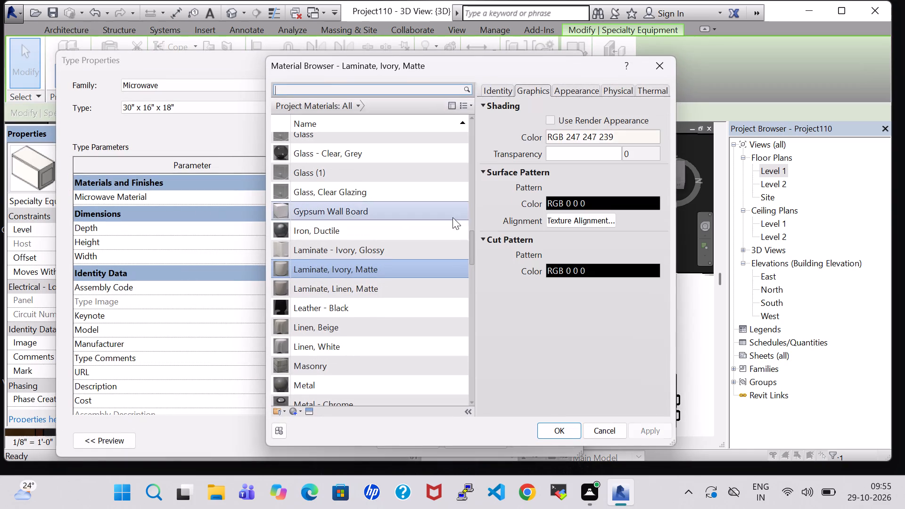
pyautogui.click(380, 285)
pyautogui.click(572, 433)
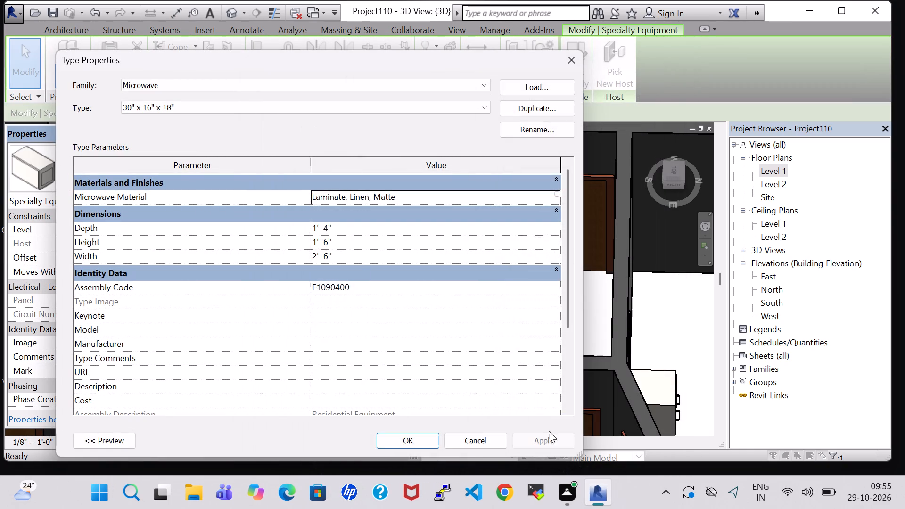
pyautogui.click(428, 439)
pyautogui.click(421, 289)
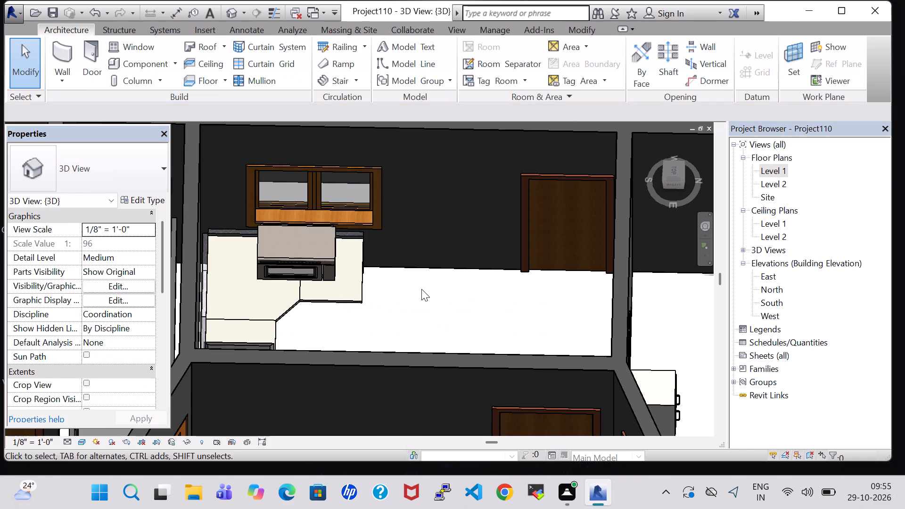
# Examine the counter, microwave and cook top from several angles in 3D, ending back in the Level 1 floor plan.
pyautogui.keyDown('shift'); pyautogui.moveTo(406, 284); pyautogui.dragTo(363, 315, button='middle'); pyautogui.keyUp('shift')
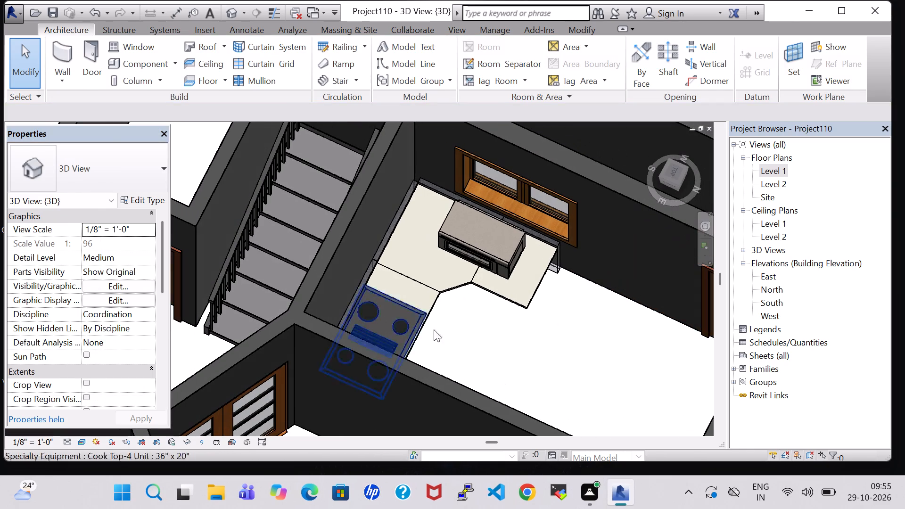
pyautogui.keyDown('shift'); pyautogui.moveTo(555, 337); pyautogui.dragTo(522, 390, button='middle'); pyautogui.keyUp('shift')
pyautogui.moveTo(523, 390); pyautogui.dragTo(471, 343, button='middle')
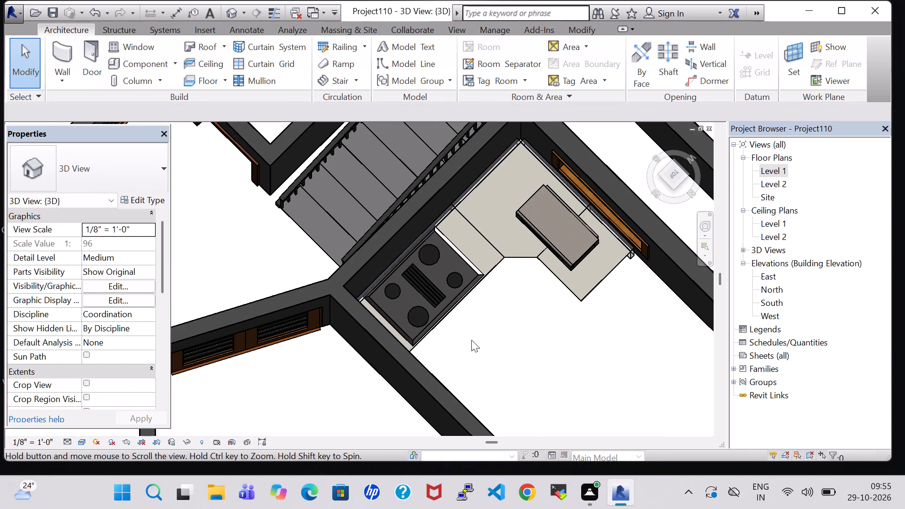
pyautogui.keyDown('shift'); pyautogui.moveTo(515, 335); pyautogui.dragTo(536, 256, button='middle'); pyautogui.keyUp('shift')
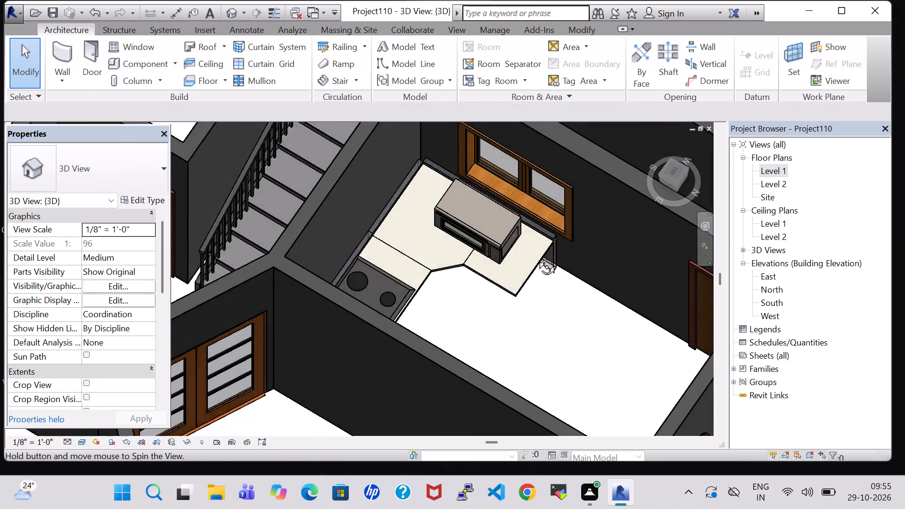
pyautogui.keyDown('shift'); pyautogui.moveTo(536, 256); pyautogui.dragTo(584, 212, button='middle'); pyautogui.keyUp('shift')
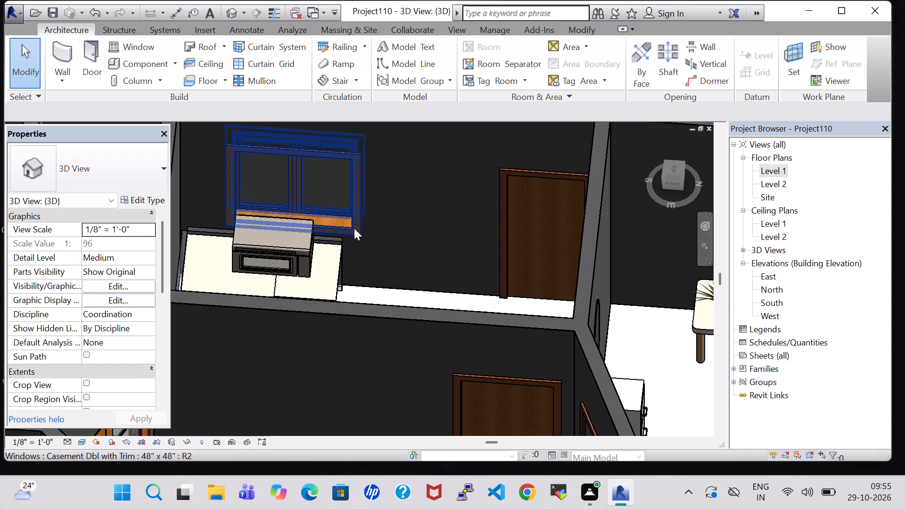
pyautogui.doubleClick(765, 173)
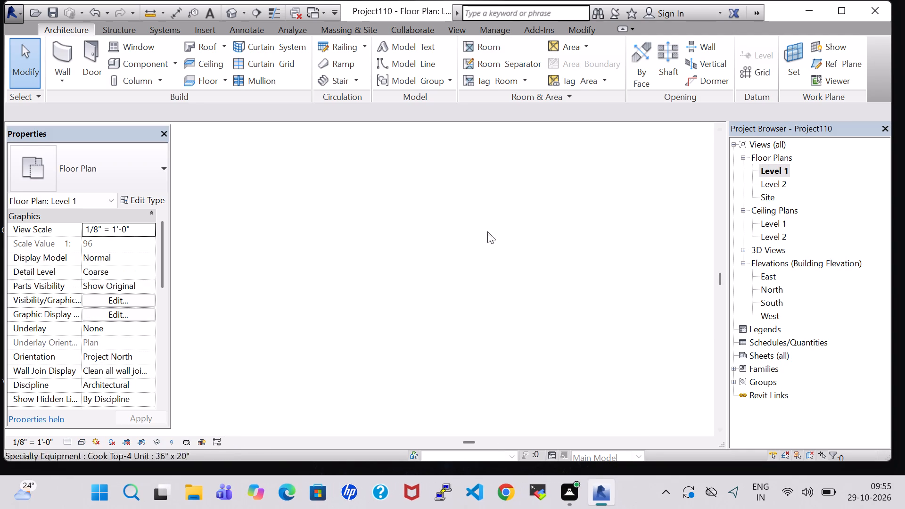
pyautogui.scroll(-2, 377, 241)
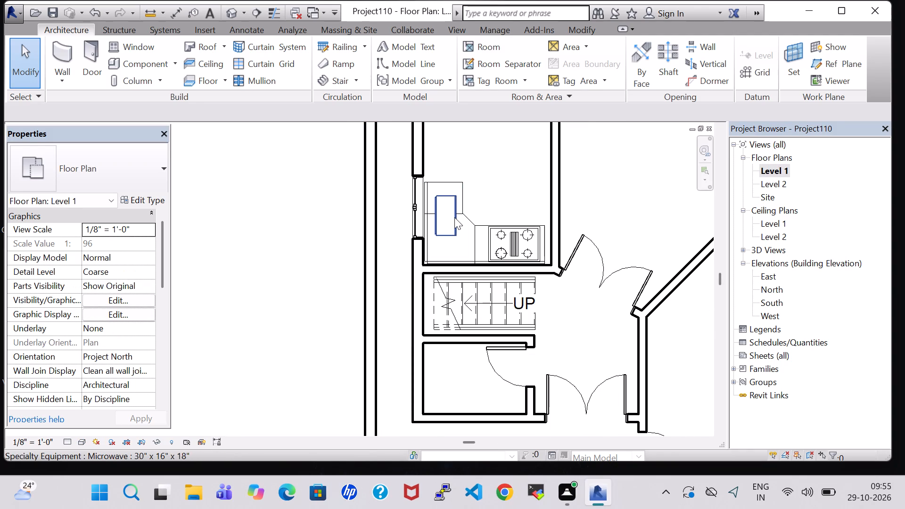
pyautogui.moveTo(495, 189); pyautogui.dragTo(487, 272, button='middle')
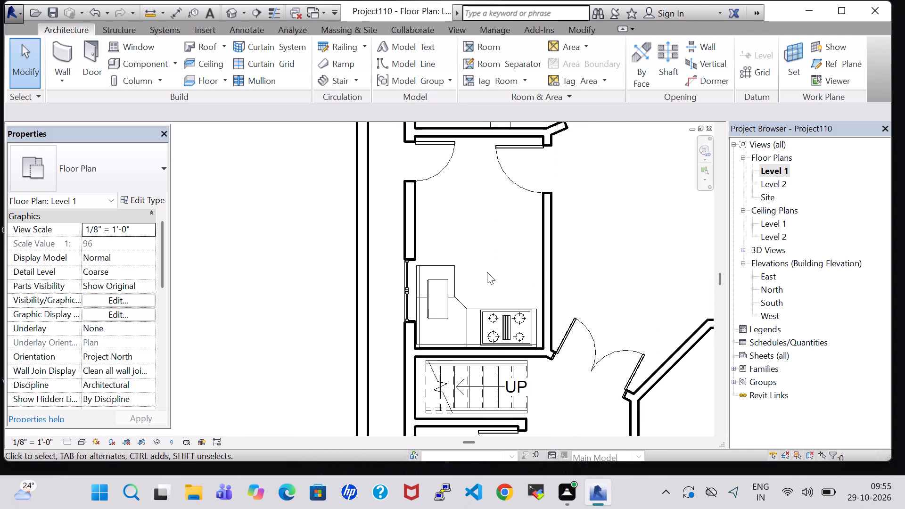
# Load the Sink Kitchen-Double family from the Plumbing, Architectural, Fixtures, Sinks library folder.
pyautogui.click(156, 63)
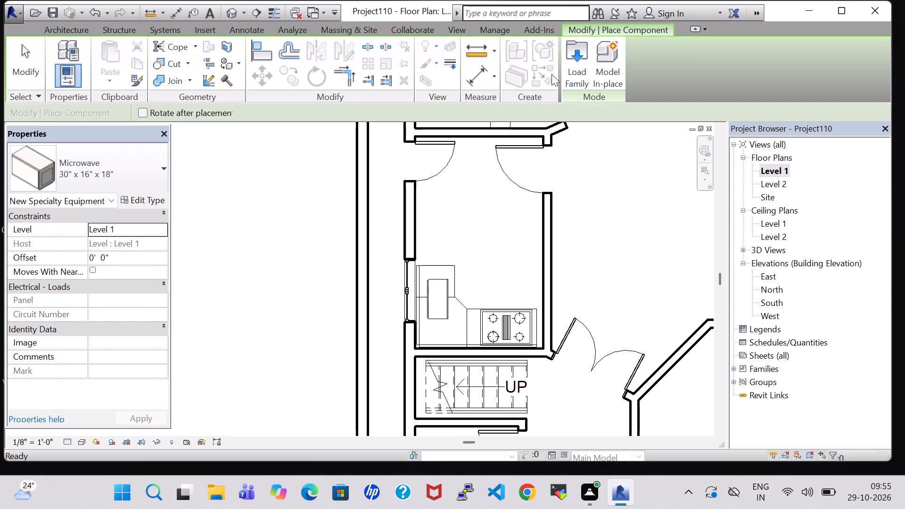
pyautogui.click(581, 63)
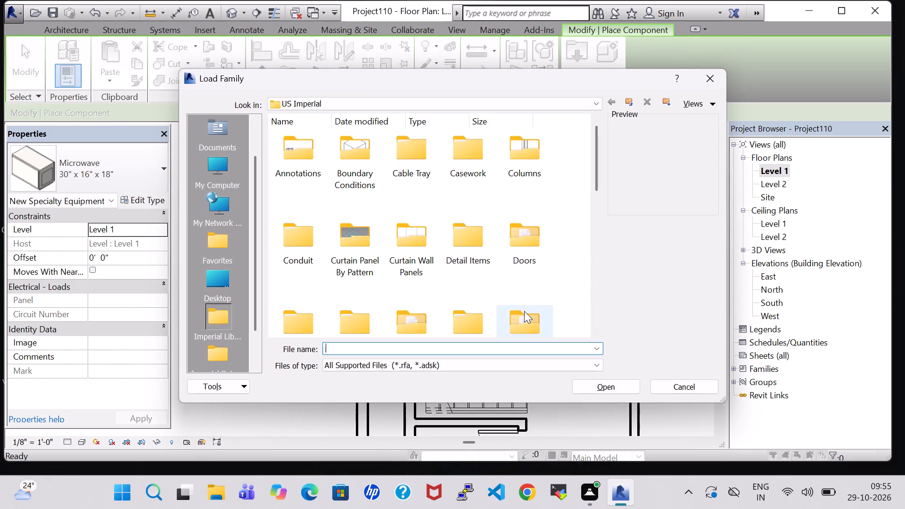
pyautogui.click(524, 311)
pyautogui.press('p')
pyautogui.doubleClick(400, 138)
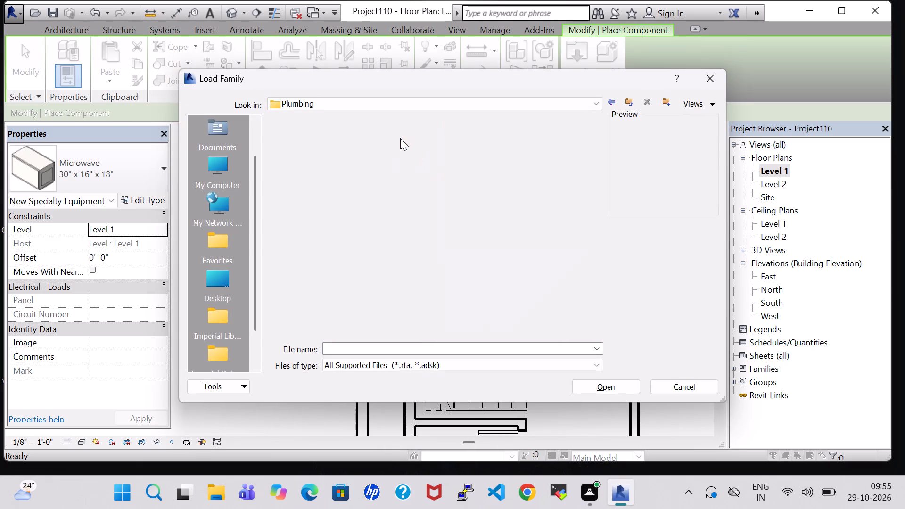
pyautogui.doubleClick(302, 152)
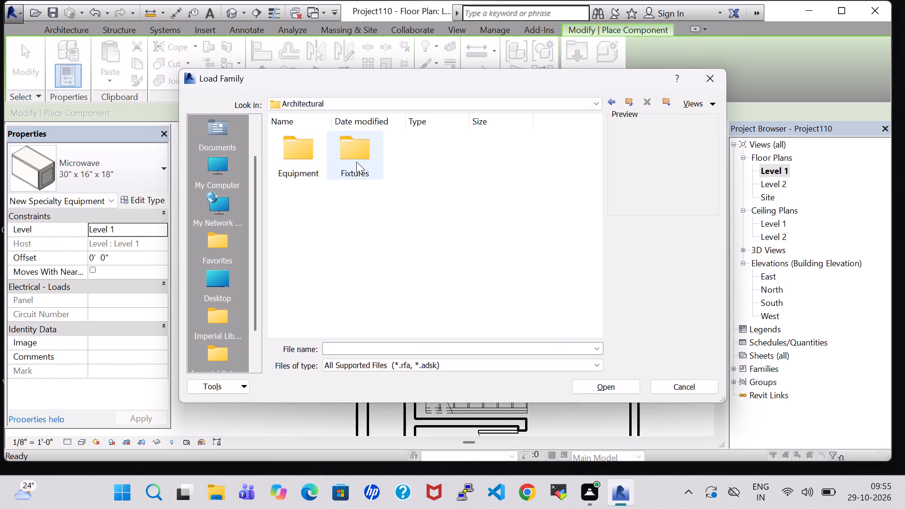
pyautogui.doubleClick(371, 162)
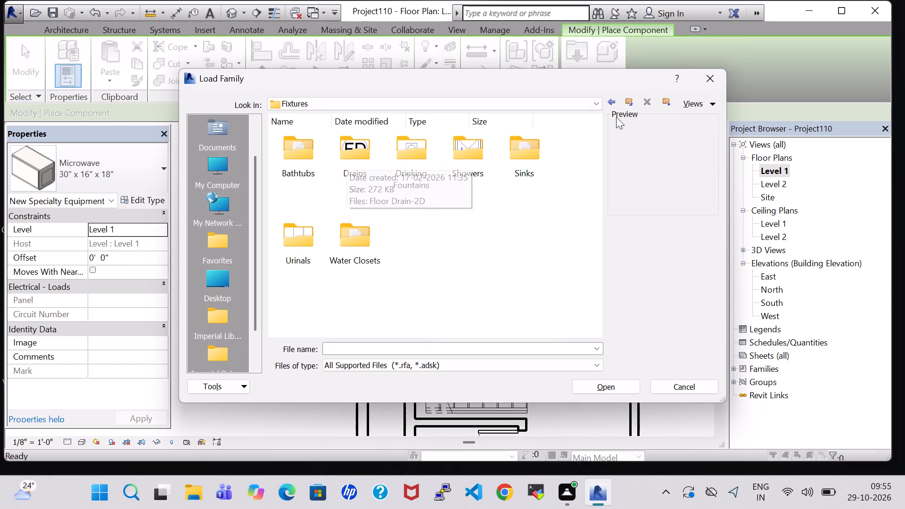
pyautogui.click(609, 103)
pyautogui.click(609, 103)
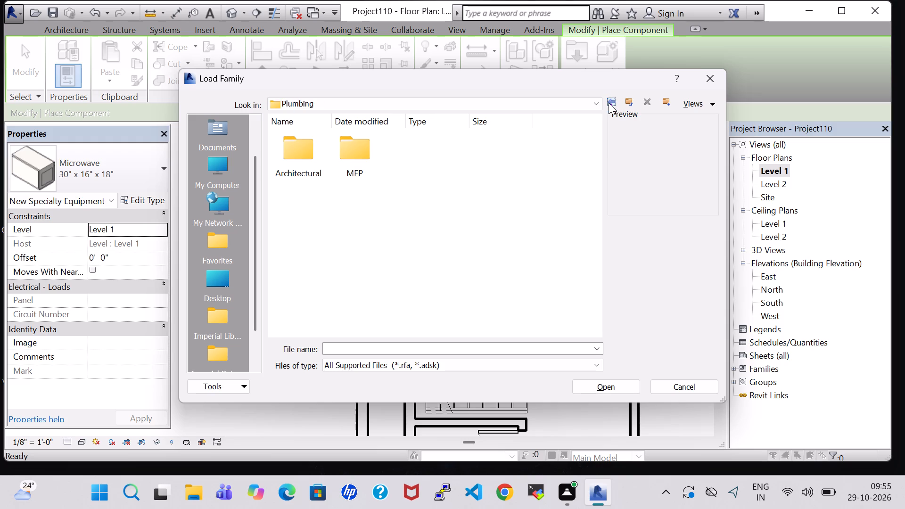
pyautogui.doubleClick(311, 158)
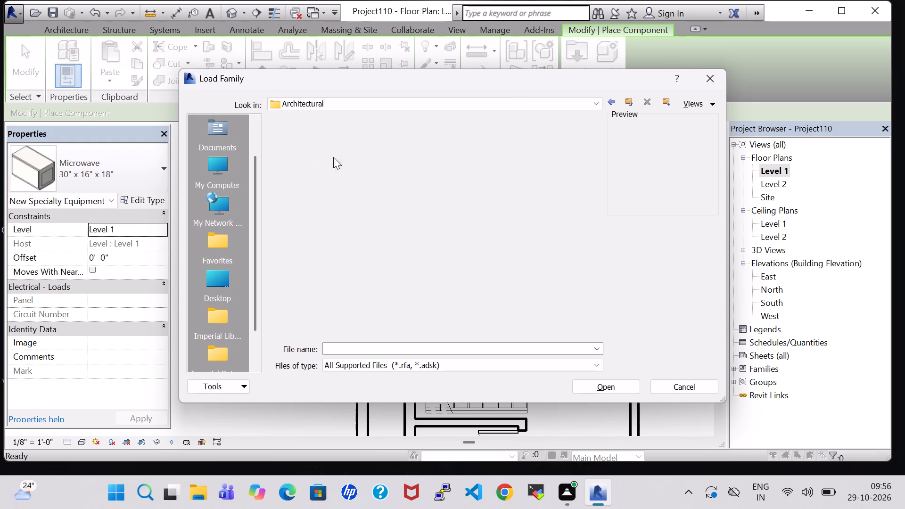
pyautogui.doubleClick(359, 155)
pyautogui.doubleClick(516, 154)
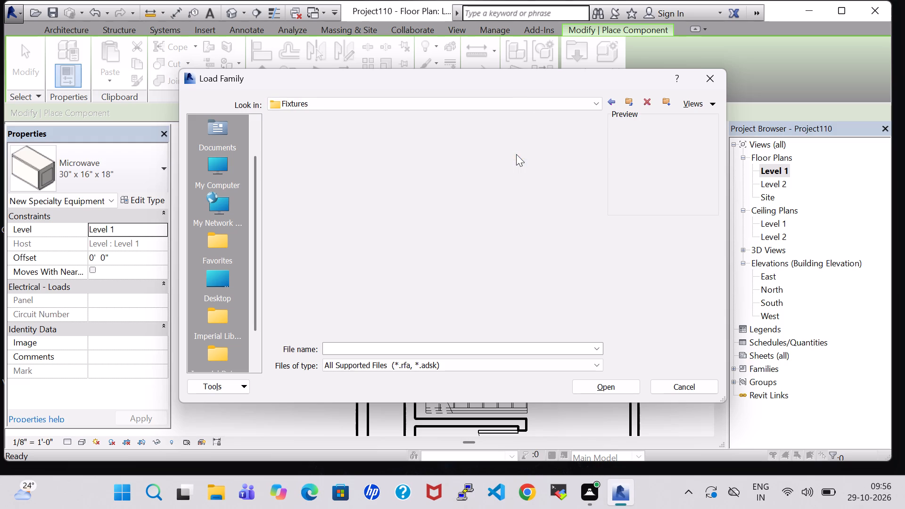
pyautogui.click(286, 148)
pyautogui.click(610, 392)
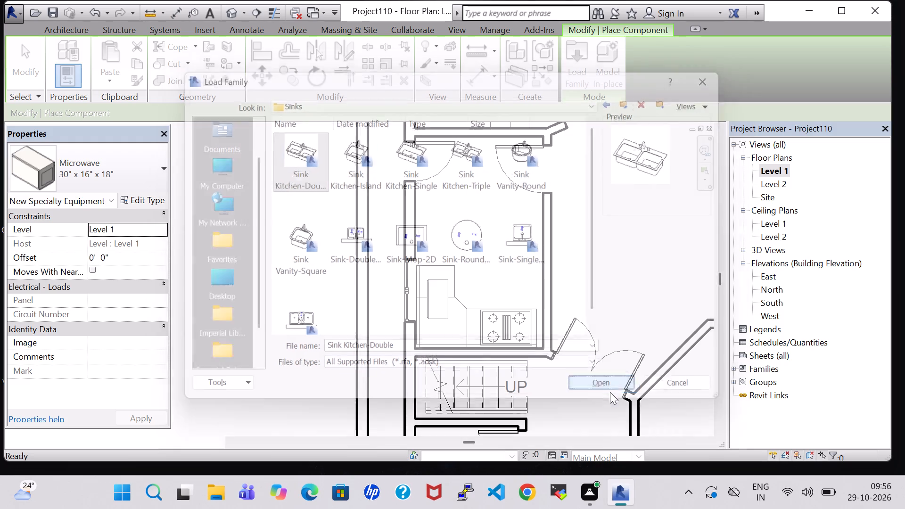
# Place one 42" x 21" Sink Kitchen-Double against the window wall between the counter and the door, rotated so its faucet side meets the wall.
pyautogui.press('space')
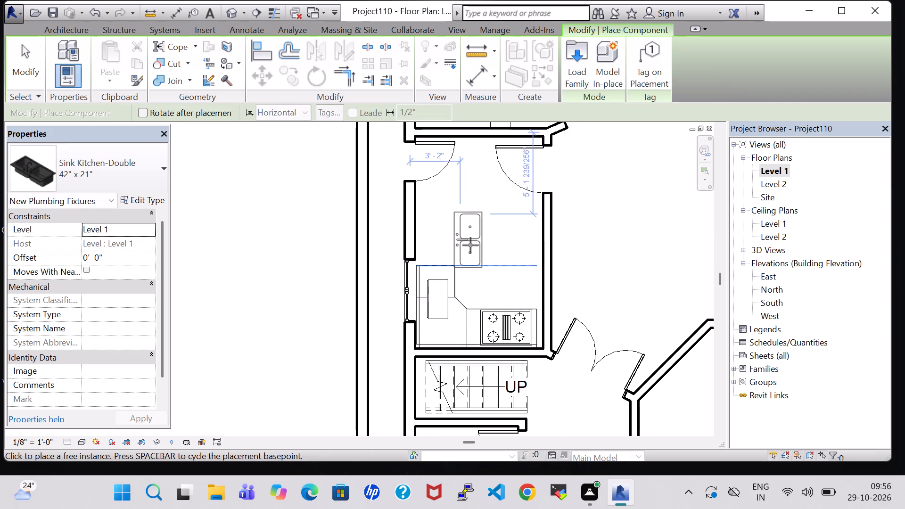
pyautogui.scroll(4, 470, 245)
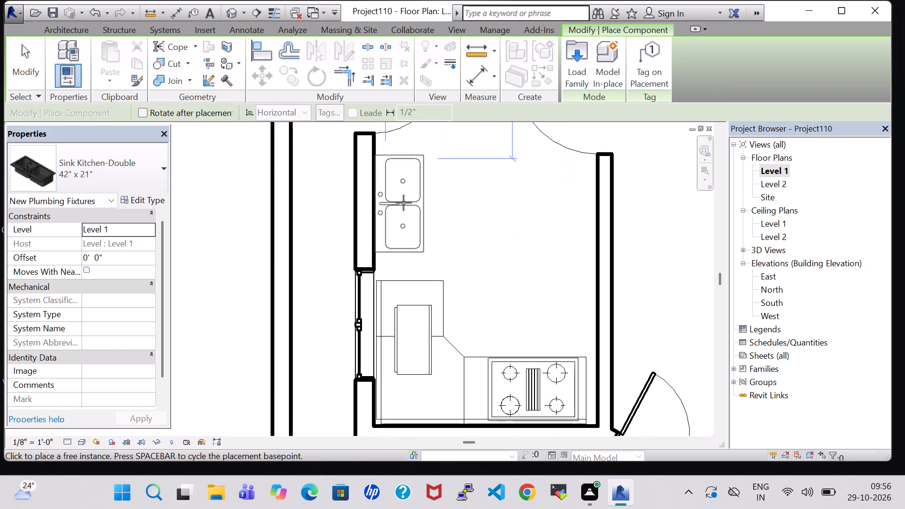
pyautogui.click(403, 203)
pyautogui.press('Escape')
pyautogui.press('Escape')
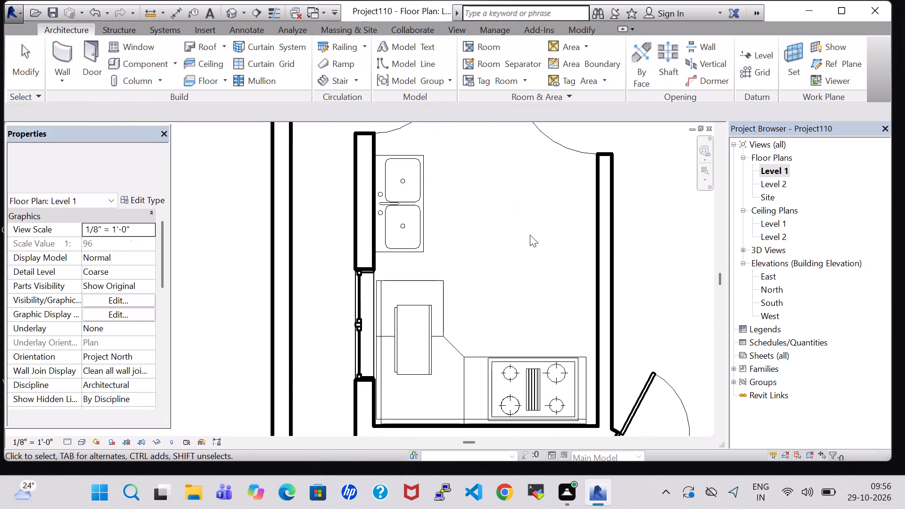
# Load the Refrigerator family from the Specialty Equipment, Domestic library folder.
pyautogui.scroll(-1, 530, 235)
pyautogui.click(143, 61)
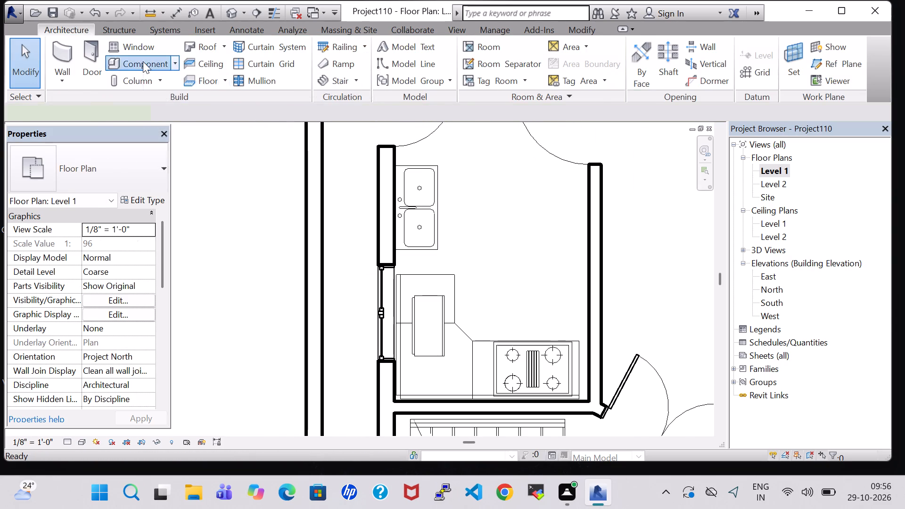
pyautogui.click(575, 56)
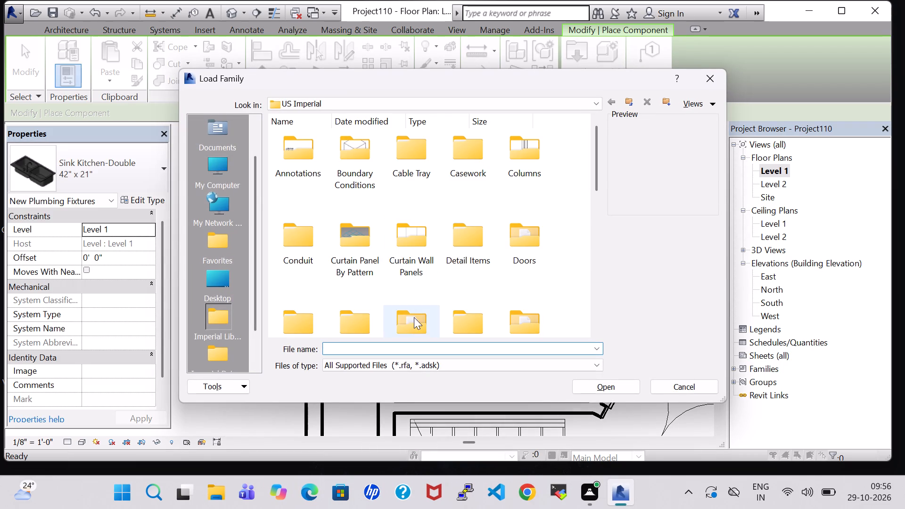
pyautogui.click(414, 323)
pyautogui.press('s')
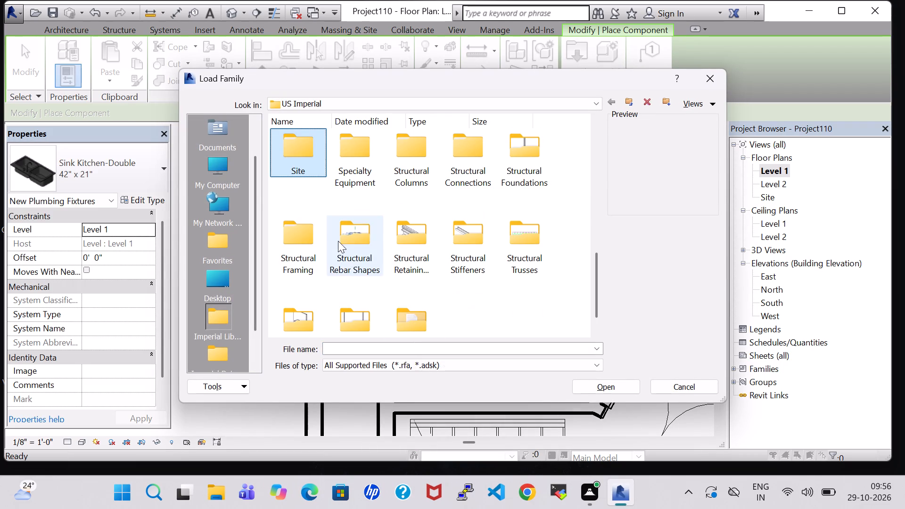
pyautogui.doubleClick(348, 165)
pyautogui.doubleClick(359, 162)
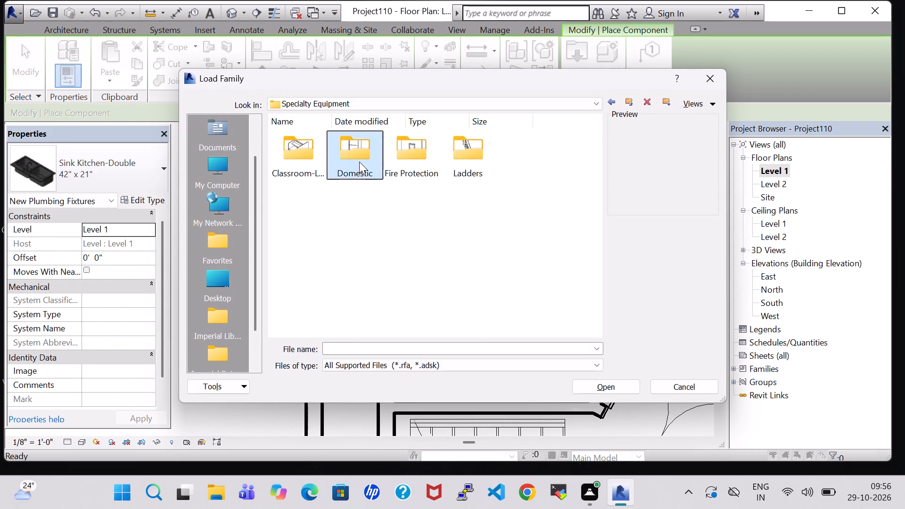
pyautogui.scroll(-2, 384, 209)
pyautogui.click(353, 278)
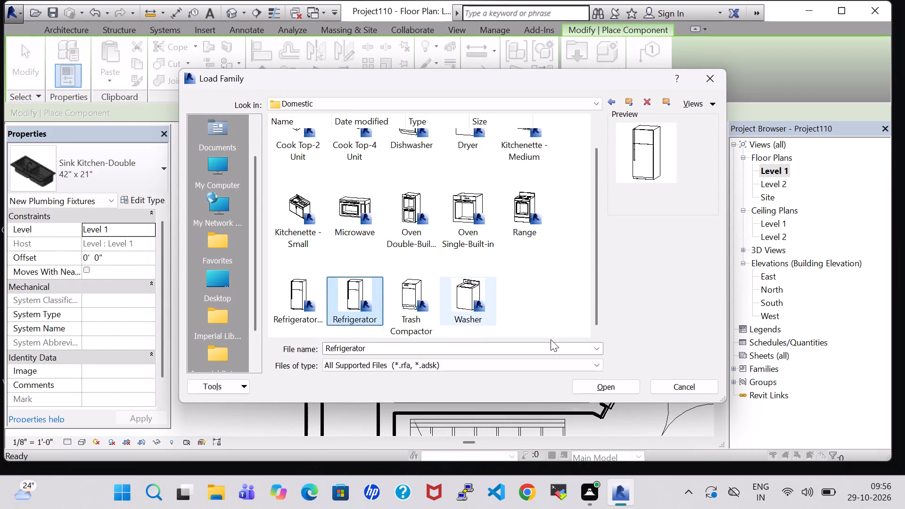
pyautogui.click(625, 381)
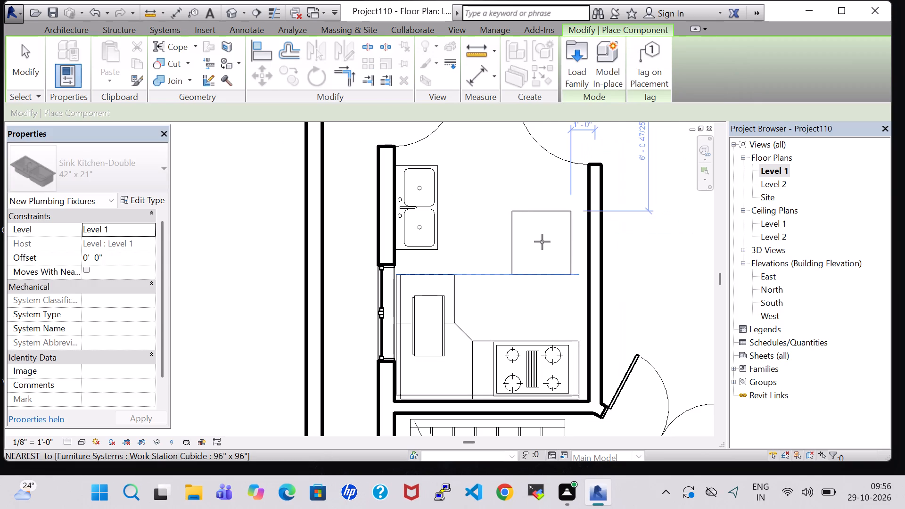
# Place one 30" x 32" RH Refrigerator in the kitchen, near the wall opposite the sink.
pyautogui.click(542, 242)
pyautogui.press('space')
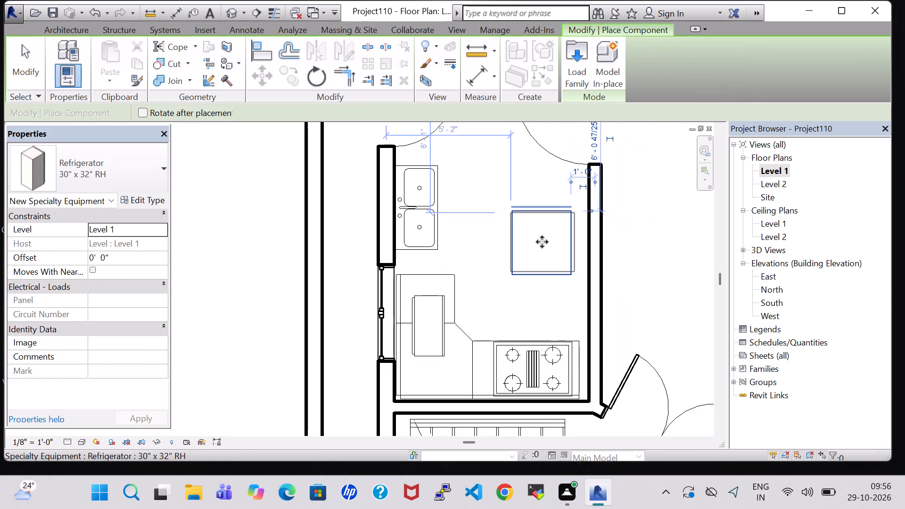
pyautogui.press('space')
pyautogui.press('space')
pyautogui.press('space')
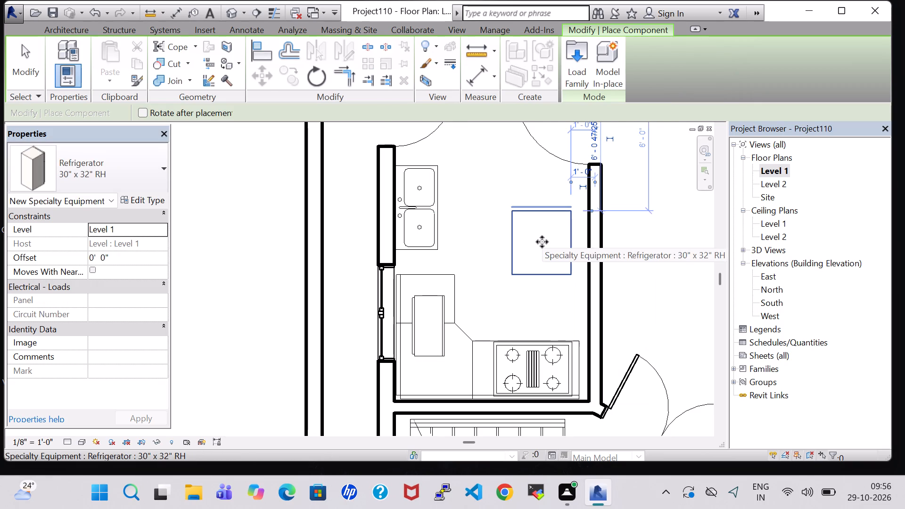
pyautogui.press('Escape')
pyautogui.press('Escape')
# Rotate the placed refrigerator in 90-degree turns so its front faces the sink.
pyautogui.click(543, 209)
pyautogui.press('space')
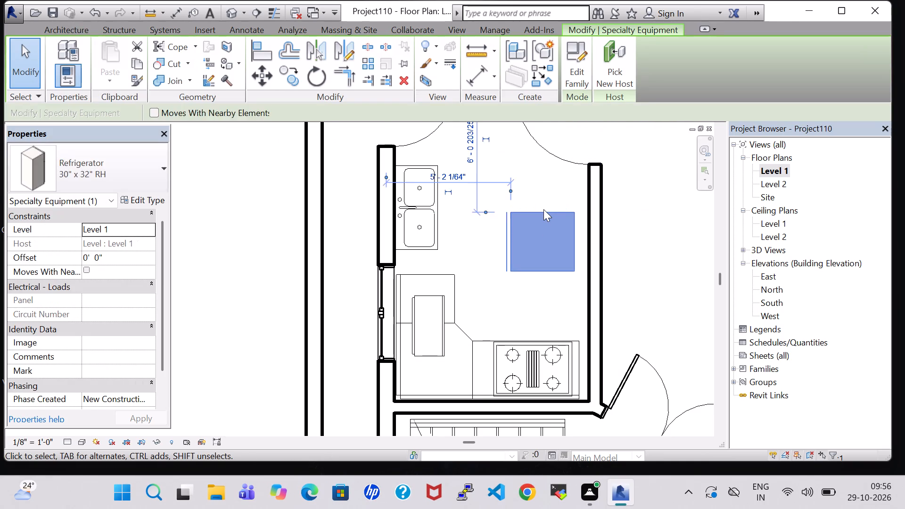
pyautogui.press('space')
pyautogui.press('space')
# Nudge the refrigerator about 3" closer to the wall opposite the sink and about 20" toward the kitchen doors.
pyautogui.press('Right')
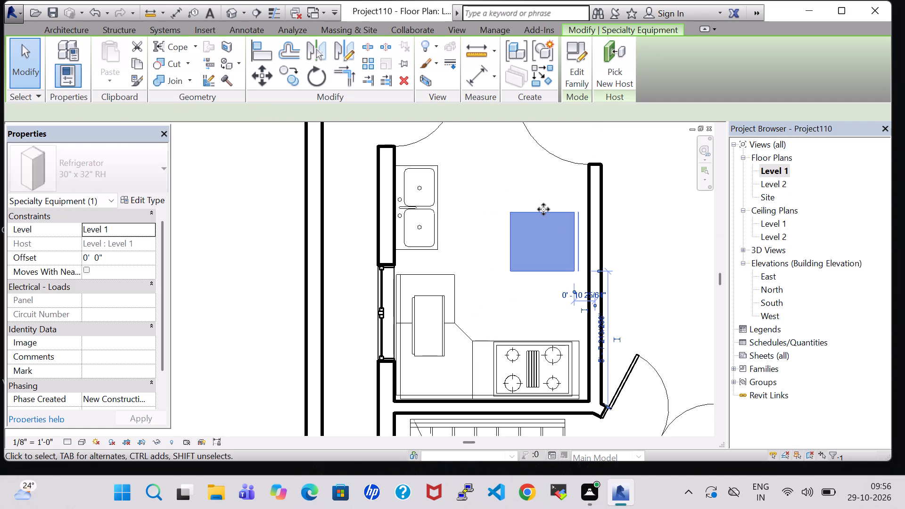
pyautogui.press('Right')
pyautogui.press('Right')
pyautogui.press('Right')
pyautogui.press('Up')
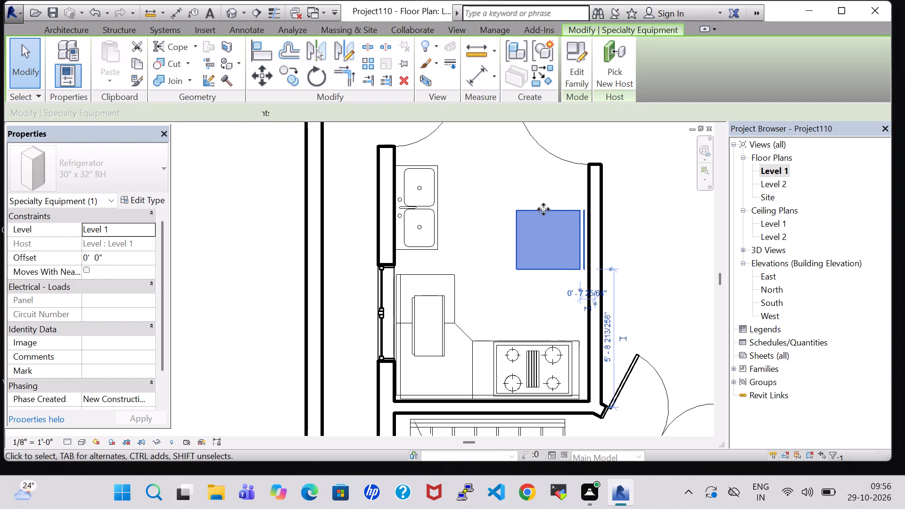
pyautogui.press('Up')
pyautogui.press('Up')
pyautogui.press('Up')
pyautogui.press('Up')
pyautogui.press('Up')
pyautogui.press('Up')
pyautogui.press('Up')
pyautogui.press('Up')
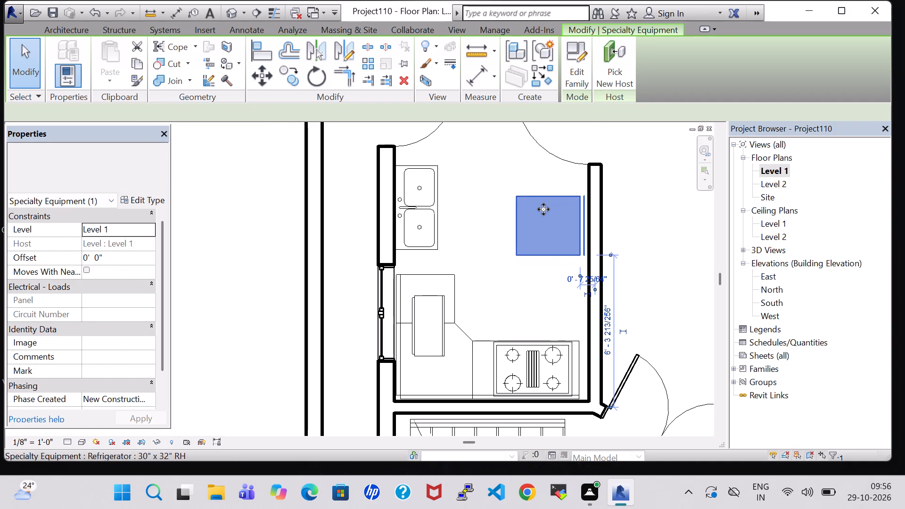
pyautogui.press('Up')
pyautogui.press('Up')
pyautogui.press('Up')
pyautogui.press('Up')
pyautogui.press('Up')
pyautogui.press('Up')
pyautogui.press('Up')
pyautogui.press('Up')
pyautogui.press('Up')
pyautogui.press('Up')
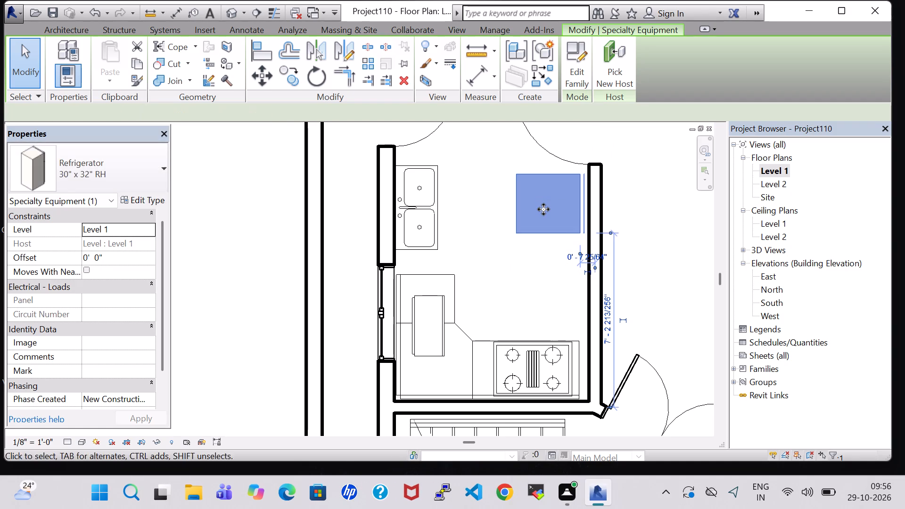
pyautogui.press('Up')
pyautogui.click(653, 215)
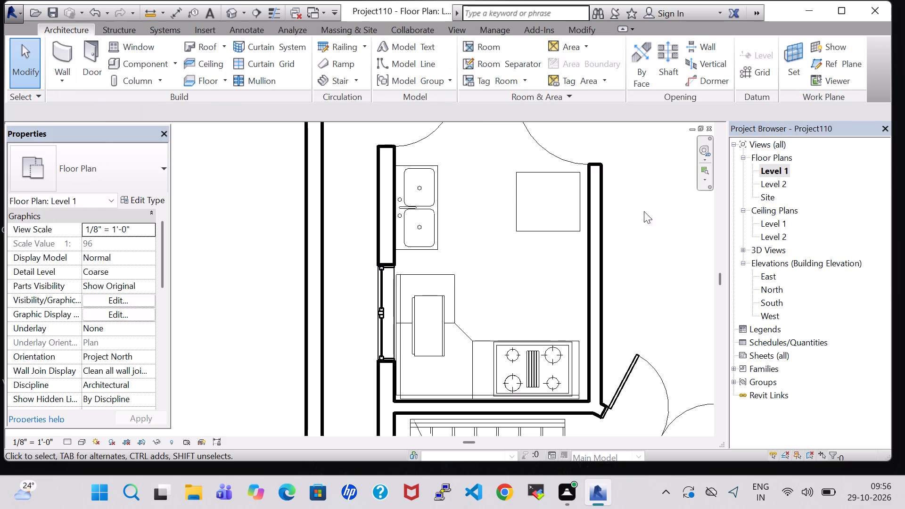
# Examine the refrigerator, double sink, microwave and counter in the 3D view from above and from several angles.
pyautogui.click(230, 10)
pyautogui.scroll(-2, 373, 162)
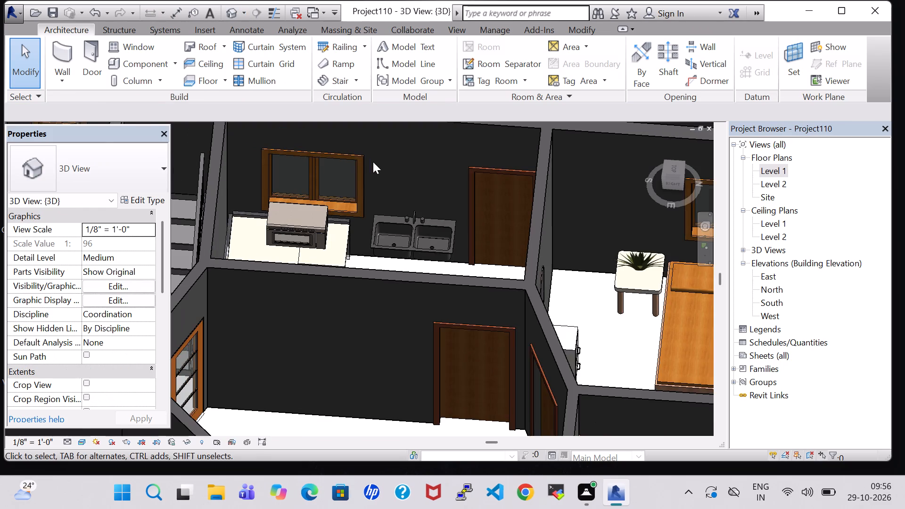
pyautogui.scroll(-1, 416, 221)
pyautogui.keyDown('shift'); pyautogui.moveTo(472, 205); pyautogui.dragTo(477, 275, button='middle'); pyautogui.keyUp('shift')
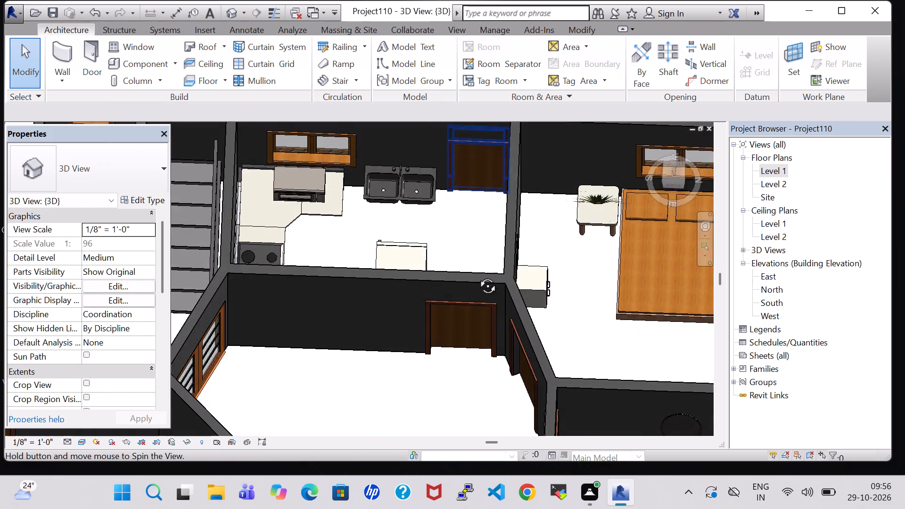
pyautogui.keyDown('shift'); pyautogui.moveTo(477, 275); pyautogui.dragTo(477, 326, button='middle'); pyautogui.keyUp('shift')
pyautogui.keyDown('shift'); pyautogui.moveTo(448, 238); pyautogui.dragTo(455, 335, button='middle'); pyautogui.keyUp('shift')
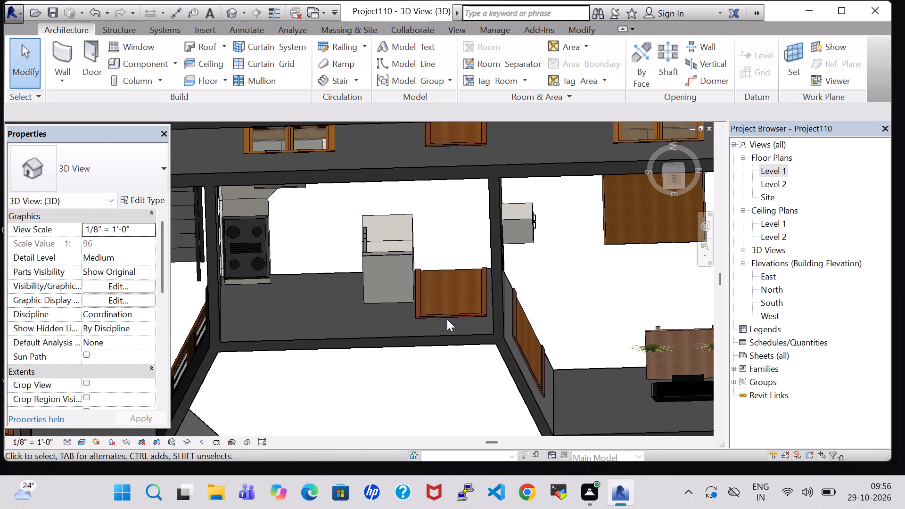
pyautogui.middleClick(429, 246)
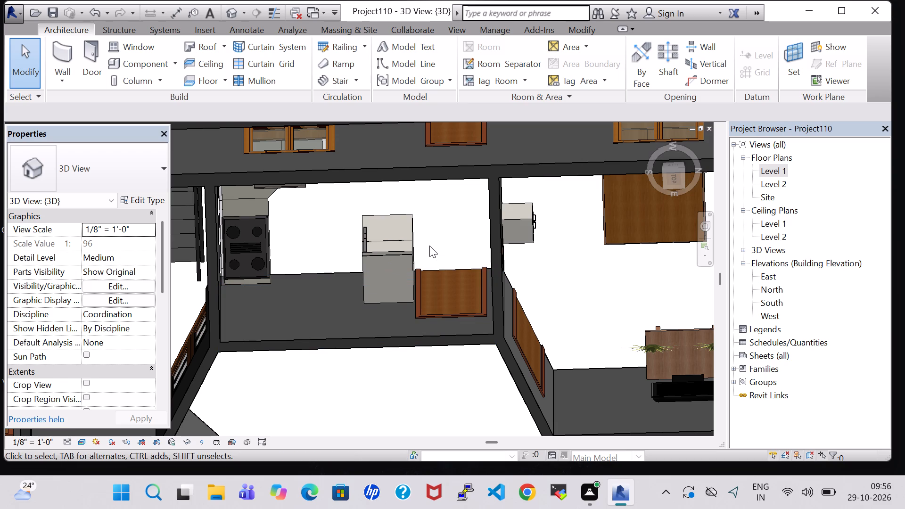
pyautogui.keyDown('shift'); pyautogui.moveTo(429, 246); pyautogui.dragTo(435, 172, button='middle'); pyautogui.keyUp('shift')
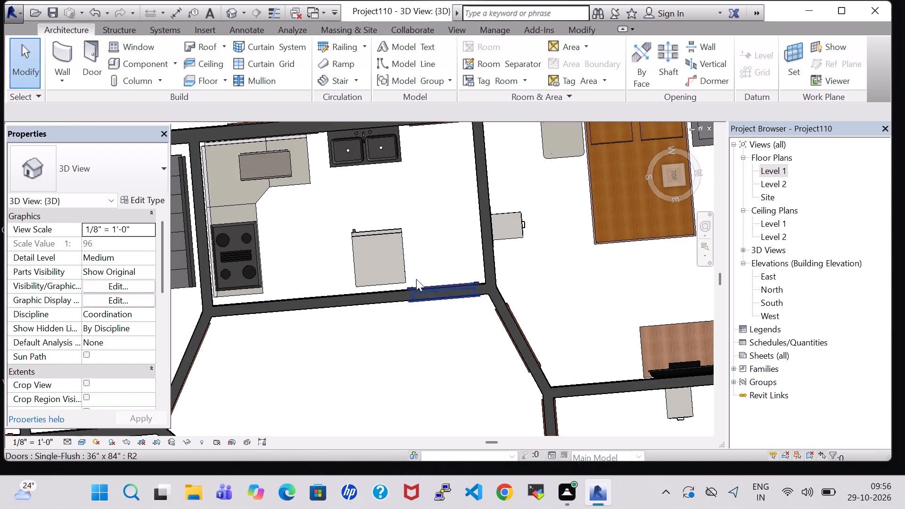
pyautogui.keyDown('shift'); pyautogui.moveTo(415, 201); pyautogui.dragTo(404, 104, button='middle'); pyautogui.keyUp('shift')
pyautogui.scroll(5, 439, 220)
pyautogui.keyDown('shift'); pyautogui.moveTo(443, 236); pyautogui.dragTo(443, 235, button='middle'); pyautogui.keyUp('shift')
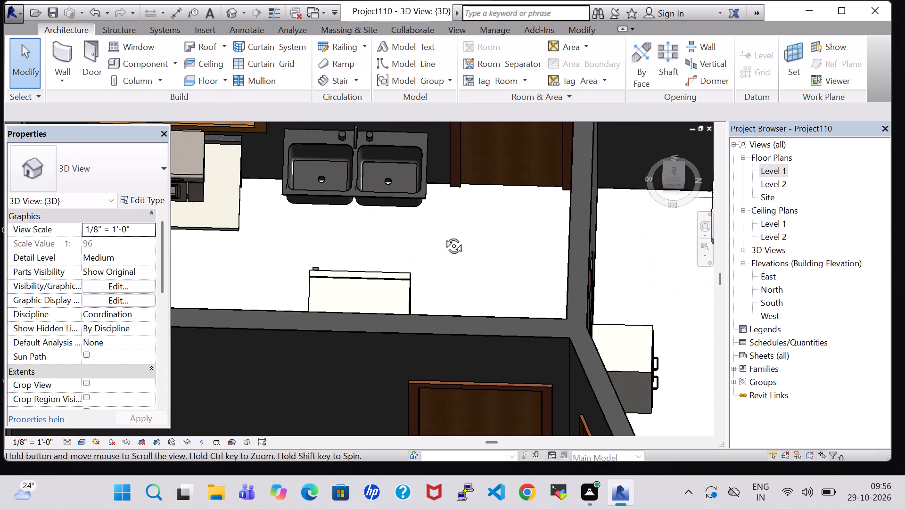
pyautogui.keyDown('shift'); pyautogui.moveTo(443, 235); pyautogui.dragTo(406, 207, button='middle'); pyautogui.keyUp('shift')
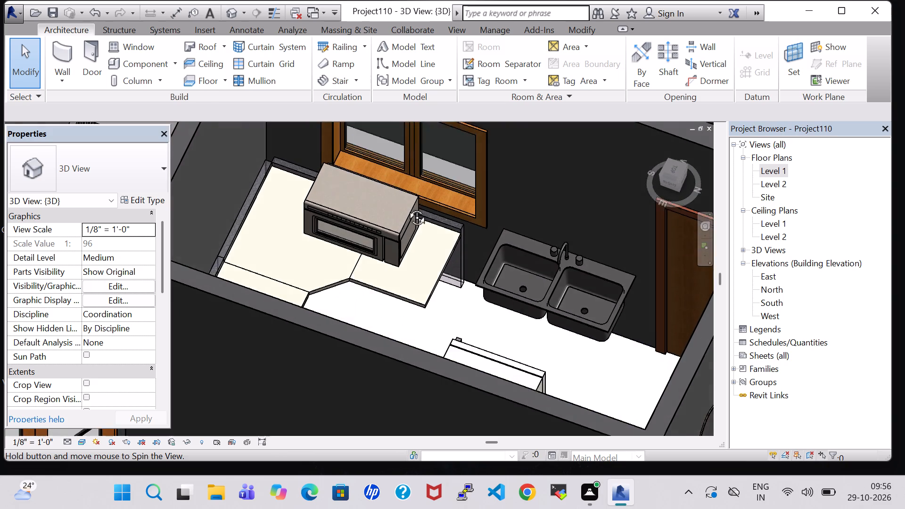
pyautogui.keyDown('shift'); pyautogui.moveTo(406, 207); pyautogui.dragTo(452, 237, button='middle'); pyautogui.keyUp('shift')
# Delete the INNER 6" wall behind the refrigerator and cook top in the 3D view.
pyautogui.click(420, 366)
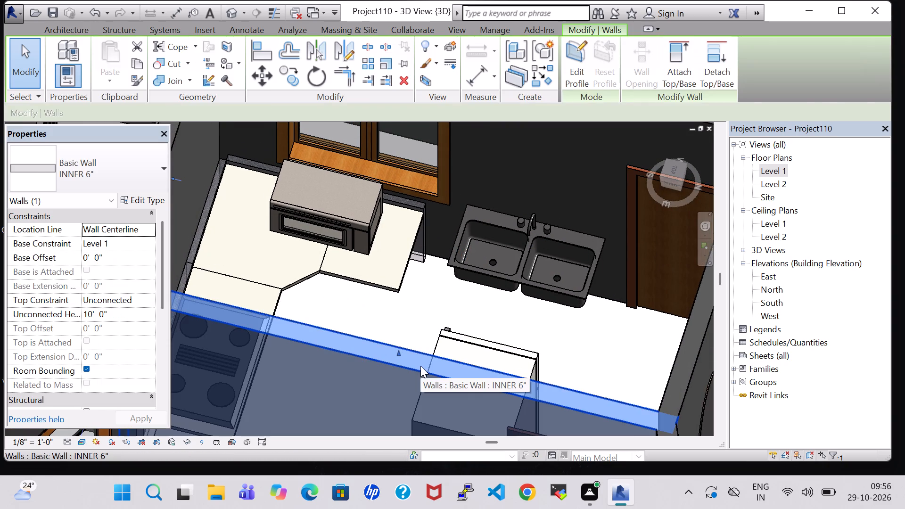
pyautogui.press('Delete')
pyautogui.keyDown('shift'); pyautogui.moveTo(552, 354); pyautogui.dragTo(547, 312, button='middle'); pyautogui.keyUp('shift')
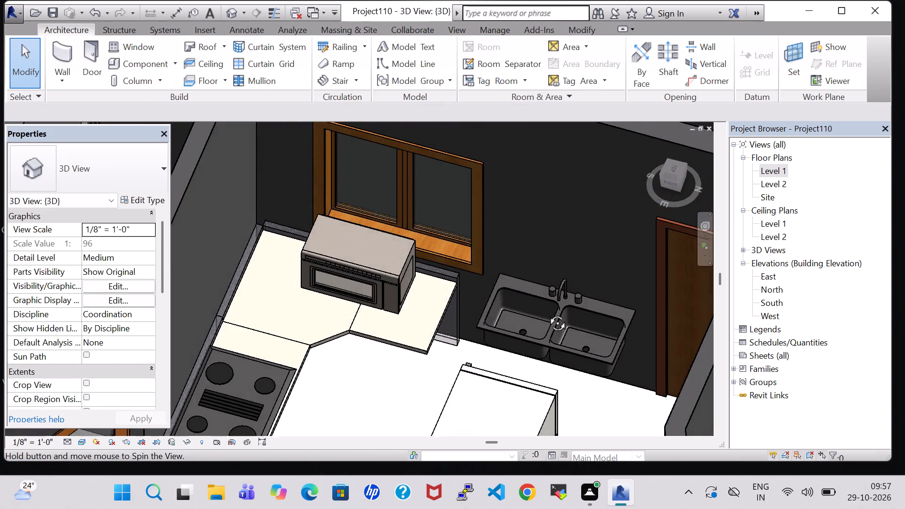
# Check the kitchen in the 3D view and undo the deletion of the INNER 6" wall.
pyautogui.keyDown('shift'); pyautogui.moveTo(547, 312); pyautogui.dragTo(551, 285, button='middle'); pyautogui.keyUp('shift')
pyautogui.moveTo(470, 353); pyautogui.dragTo(629, 282, button='middle')
pyautogui.scroll(1, 599, 305)
pyautogui.moveTo(503, 378); pyautogui.dragTo(518, 376, button='middle')
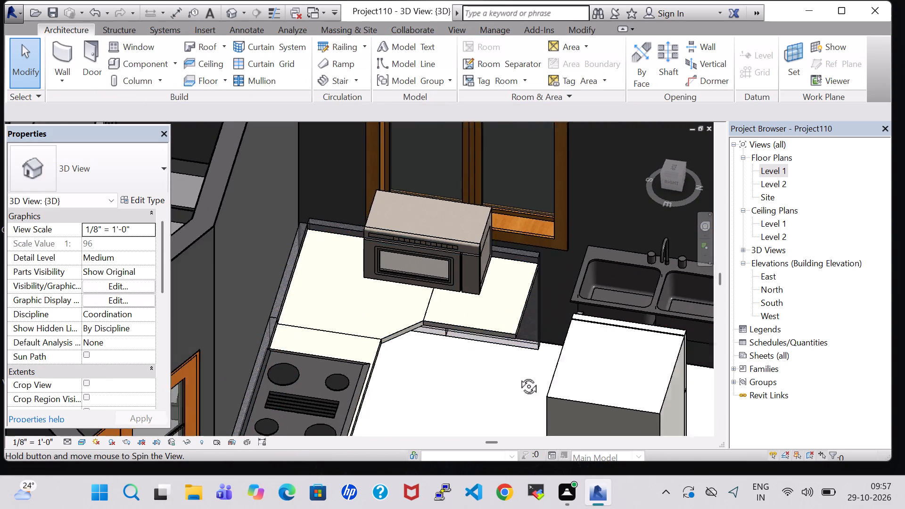
pyautogui.moveTo(518, 376); pyautogui.dragTo(535, 343, button='middle')
pyautogui.hotkey('ctrl', 'z')
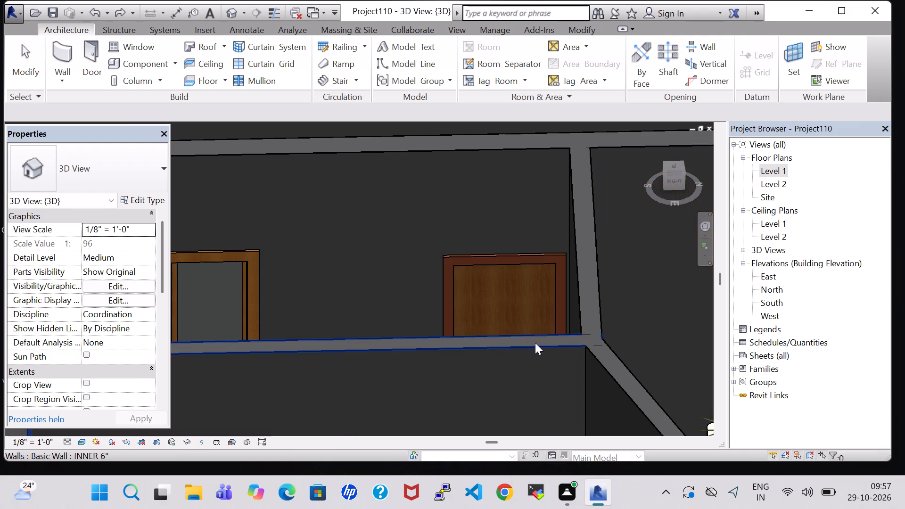
pyautogui.scroll(-9, 509, 254)
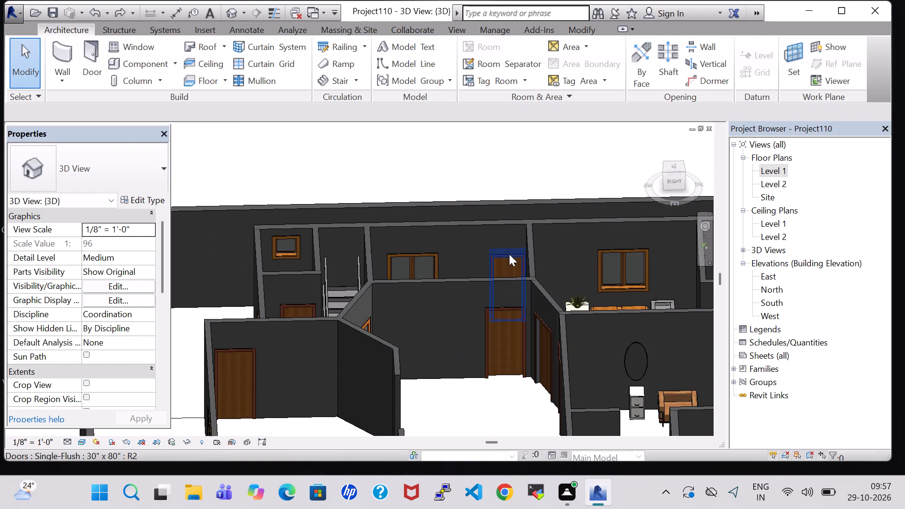
# On the Level 1 floor plan, place a tagged room in the kitchen above the stair and name it KITCHEN.
pyautogui.doubleClick(775, 164)
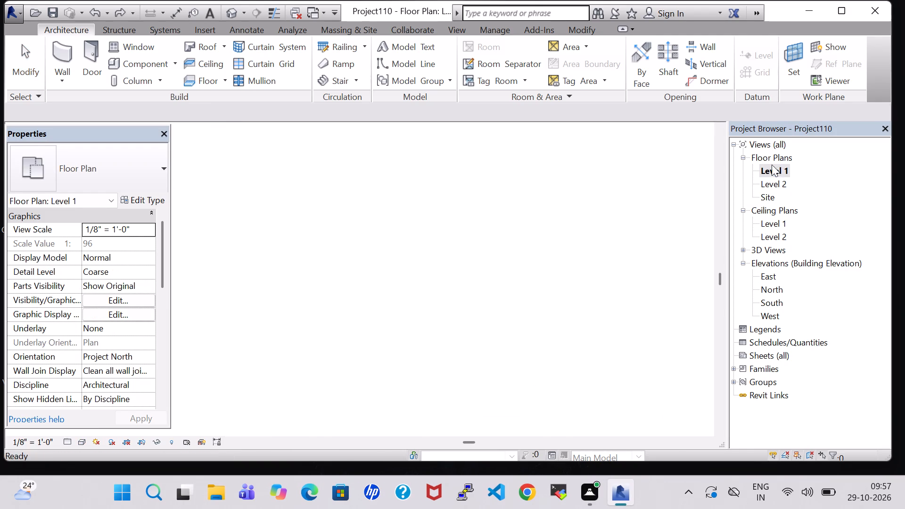
pyautogui.scroll(-5, 559, 286)
pyautogui.click(479, 53)
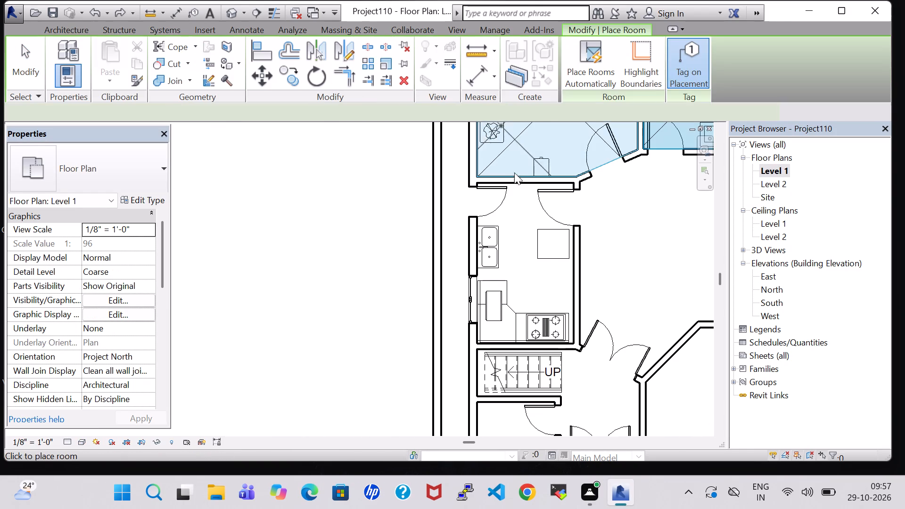
pyautogui.click(528, 280)
pyautogui.press('Escape')
pyautogui.press('Escape')
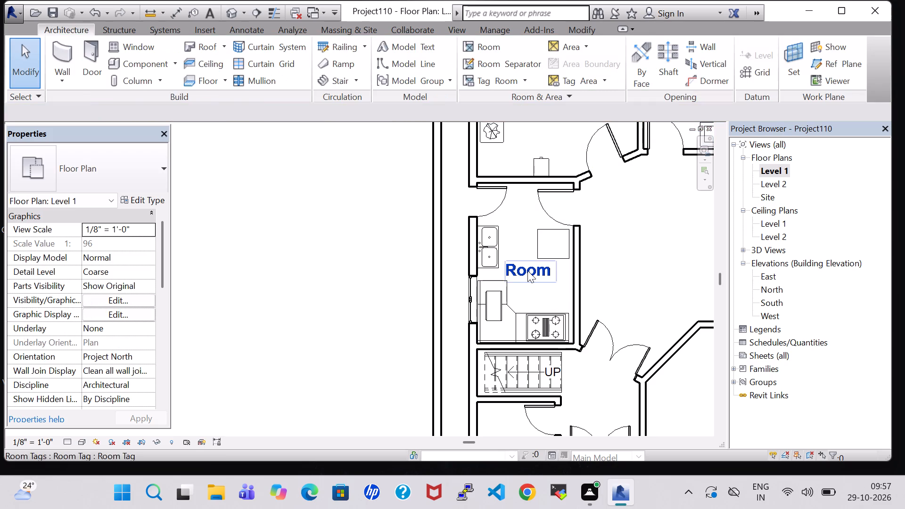
pyautogui.doubleClick(527, 271)
pyautogui.press('BackSpace')
pyautogui.write('KITCHEN')
pyautogui.press('Return')
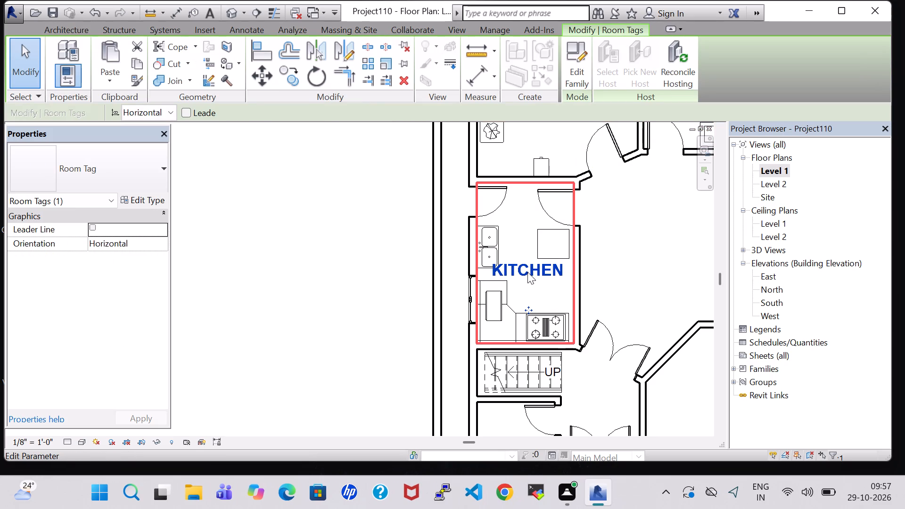
pyautogui.click(654, 267)
# Examine the labelled kitchen in plan and the whole house in the 3D view from above.
pyautogui.scroll(-1, 654, 267)
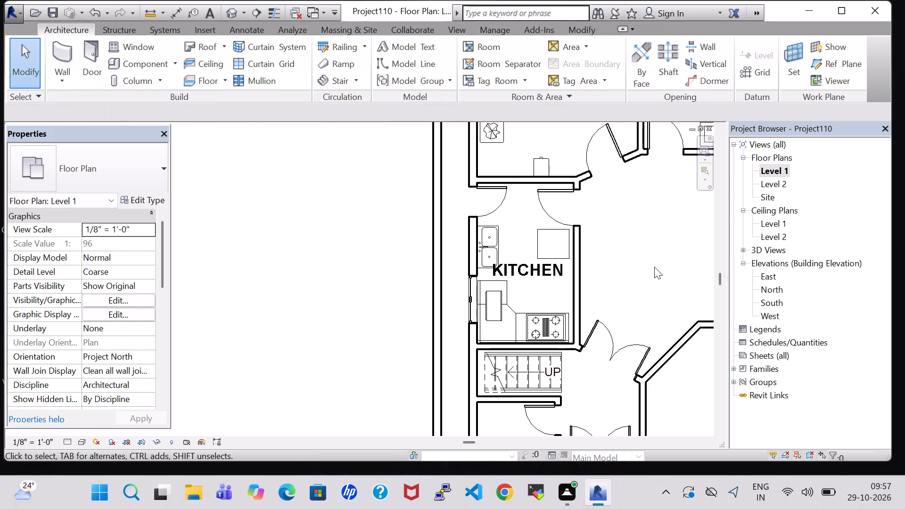
pyautogui.scroll(-3, 654, 267)
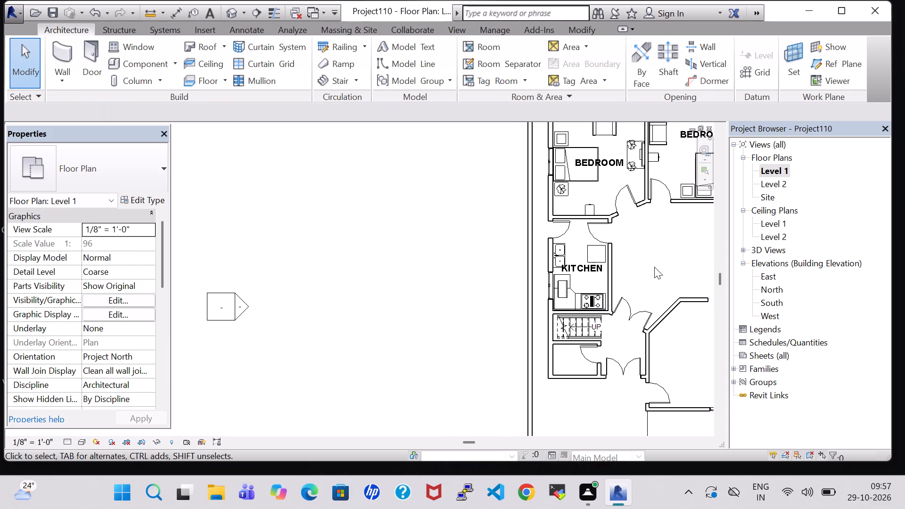
pyautogui.scroll(2, 654, 267)
pyautogui.scroll(-1, 654, 267)
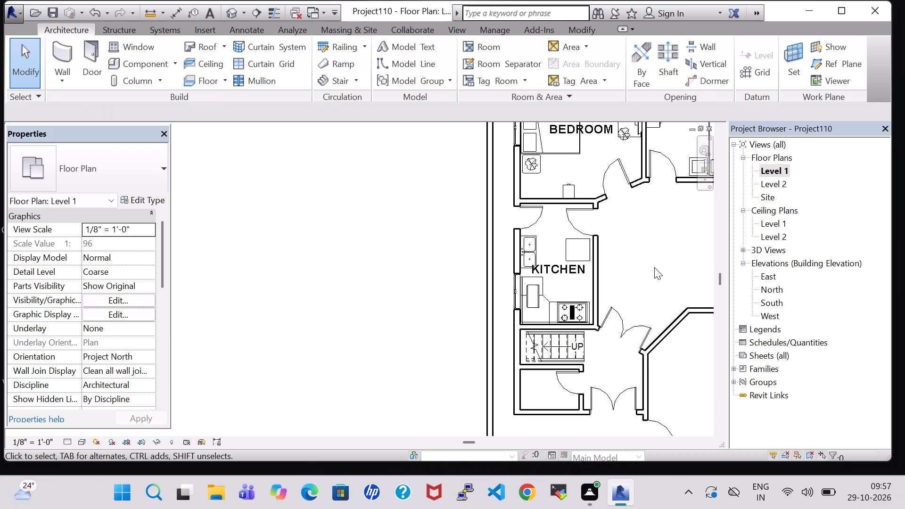
pyautogui.click(233, 8)
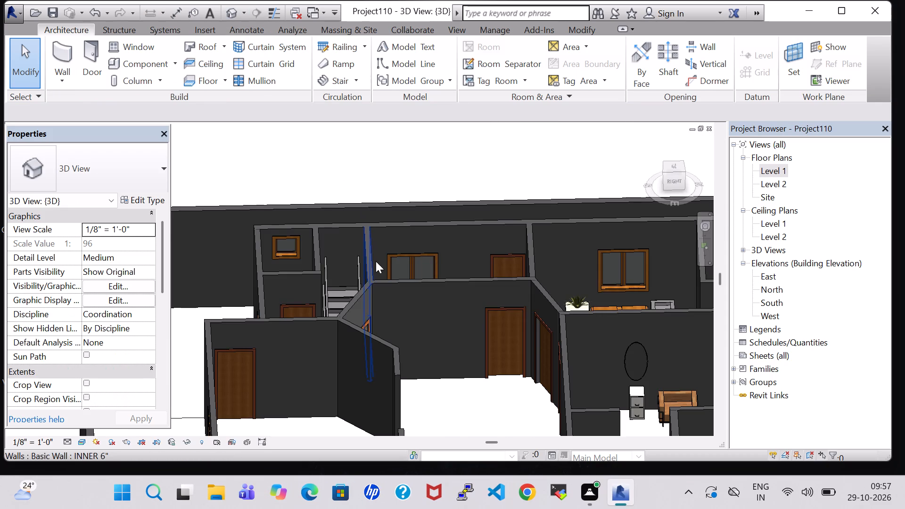
pyautogui.scroll(-7, 376, 261)
pyautogui.scroll(-1, 396, 215)
pyautogui.keyDown('shift'); pyautogui.moveTo(387, 198); pyautogui.dragTo(393, 233, button='middle'); pyautogui.keyUp('shift')
pyautogui.keyDown('shift'); pyautogui.middleClick(393, 248); pyautogui.keyUp('shift')
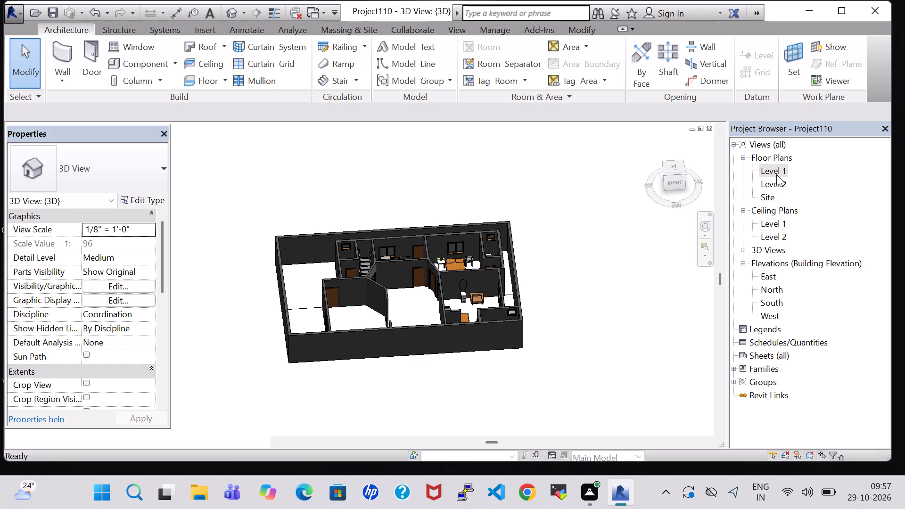
# On the Level 1 plan, place a toilet matching the bathroom's Toilet-Domestic-3D against the outer wall of the small room below the stair.
pyautogui.doubleClick(776, 174)
pyautogui.scroll(-3, 445, 302)
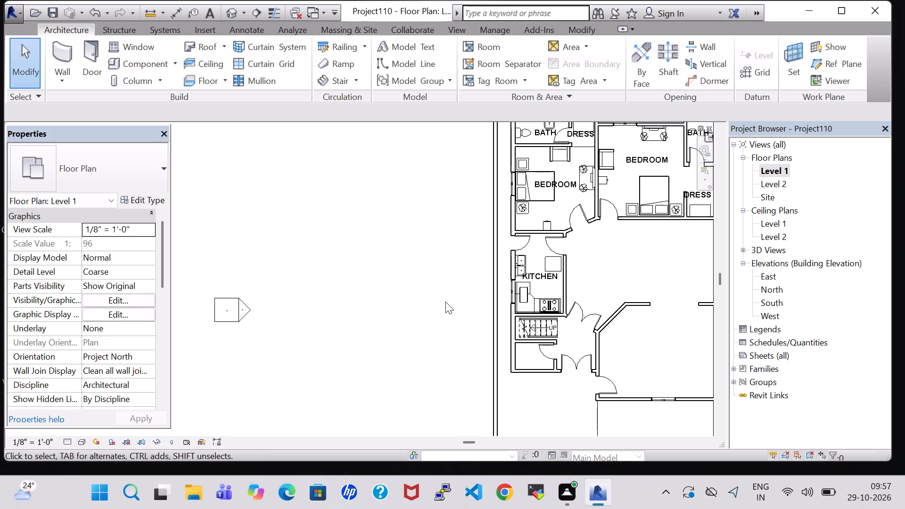
pyautogui.click(511, 156)
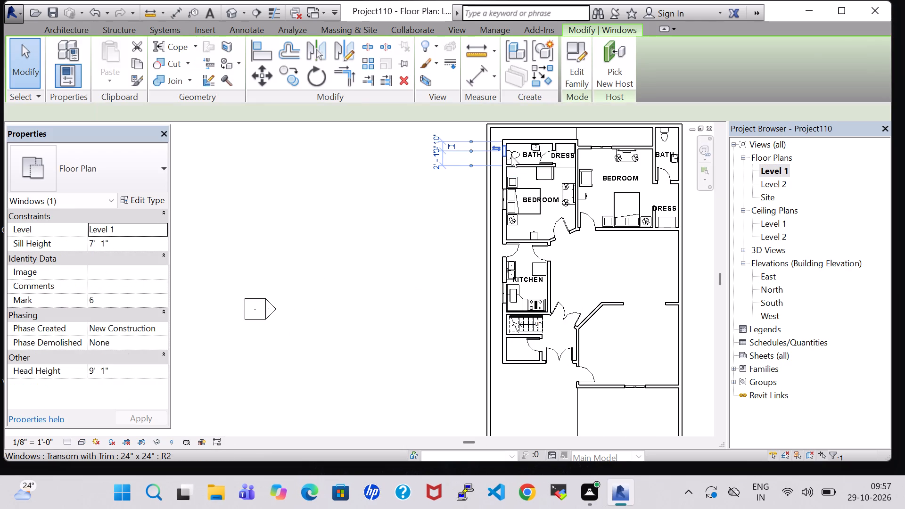
pyautogui.click(439, 191)
pyautogui.click(514, 155)
pyautogui.rightClick(514, 155)
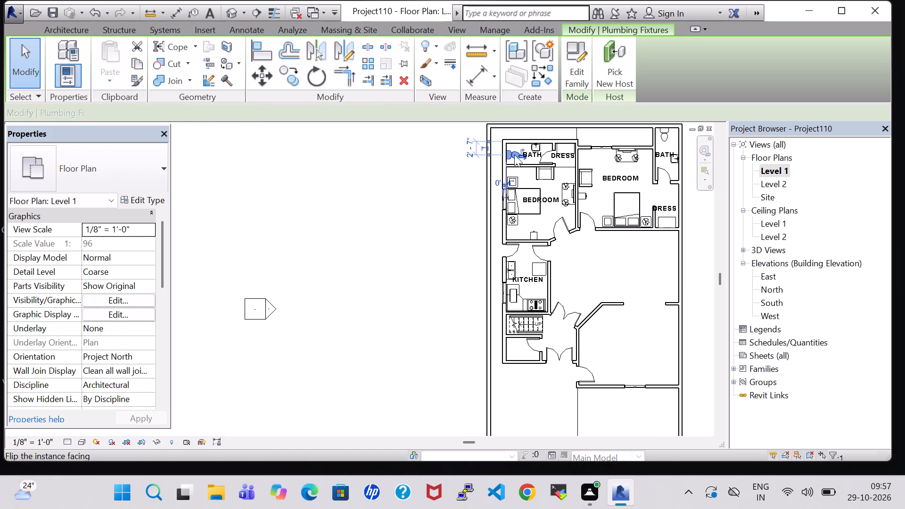
pyautogui.click(598, 254)
pyautogui.scroll(7, 546, 381)
pyautogui.press('space')
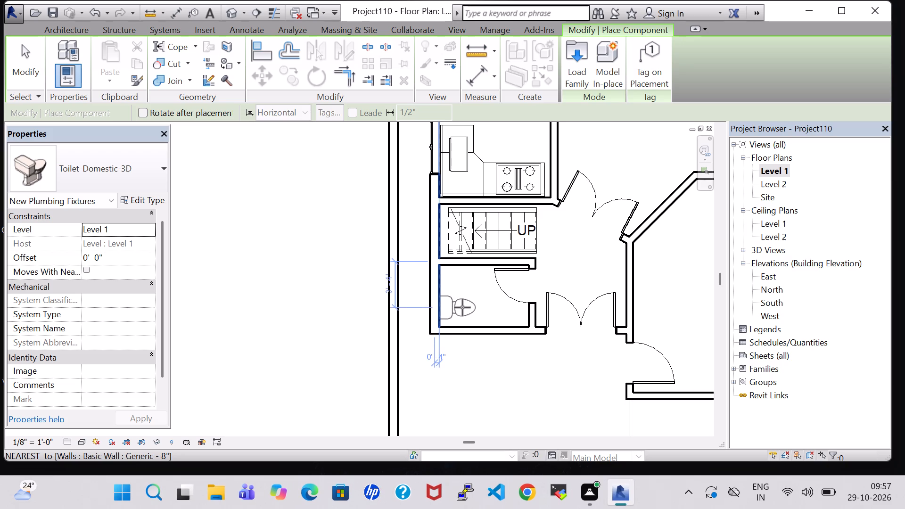
pyautogui.click(462, 307)
pyautogui.press('Escape')
pyautogui.press('Escape')
# Place a Sink Vanity-Square 20" x 18" like the bathroom's, turned to back onto the small room's wall opposite the stair.
pyautogui.scroll(-5, 462, 297)
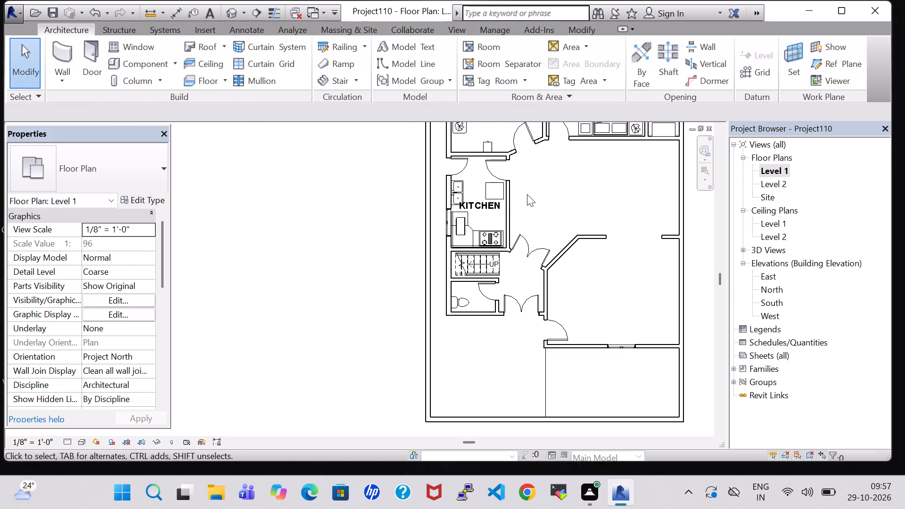
pyautogui.moveTo(527, 194); pyautogui.dragTo(537, 350, button='middle')
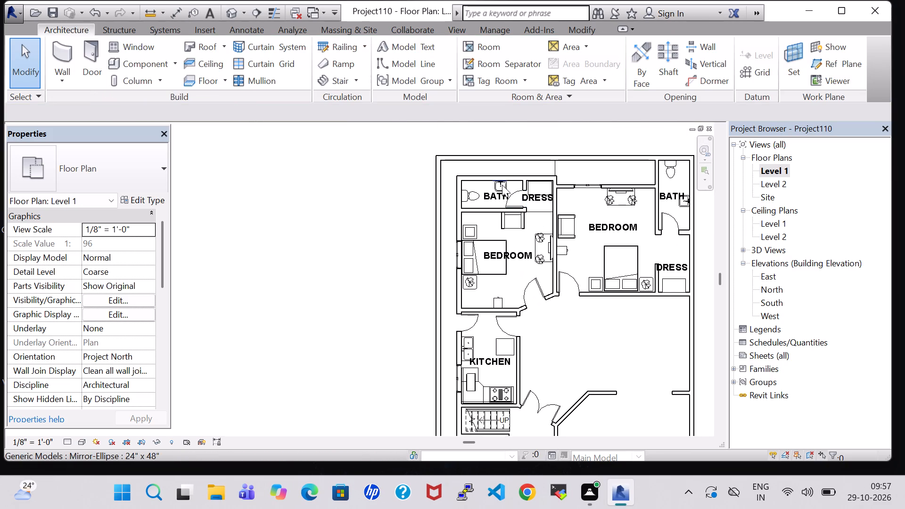
pyautogui.scroll(4, 502, 185)
pyautogui.click(502, 185)
pyautogui.rightClick(502, 185)
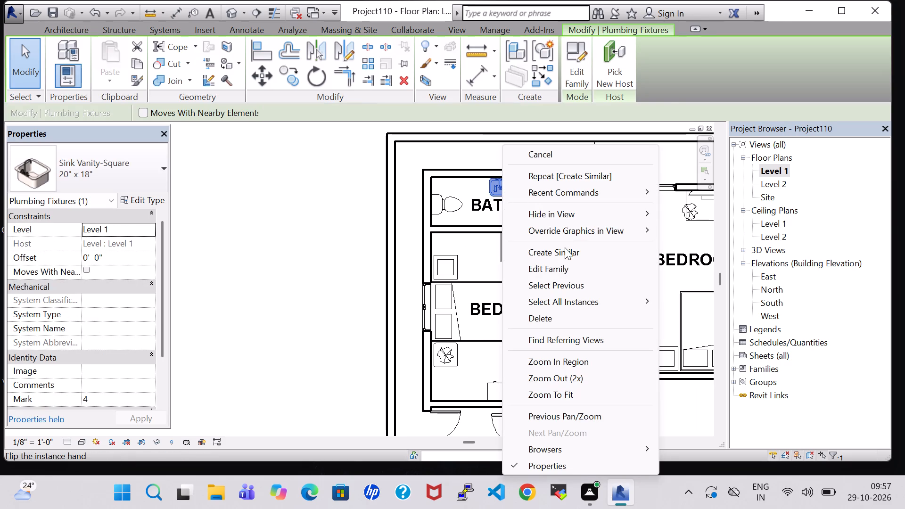
pyautogui.click(570, 258)
pyautogui.scroll(-3, 558, 339)
pyautogui.moveTo(556, 345); pyautogui.dragTo(530, 247, button='middle')
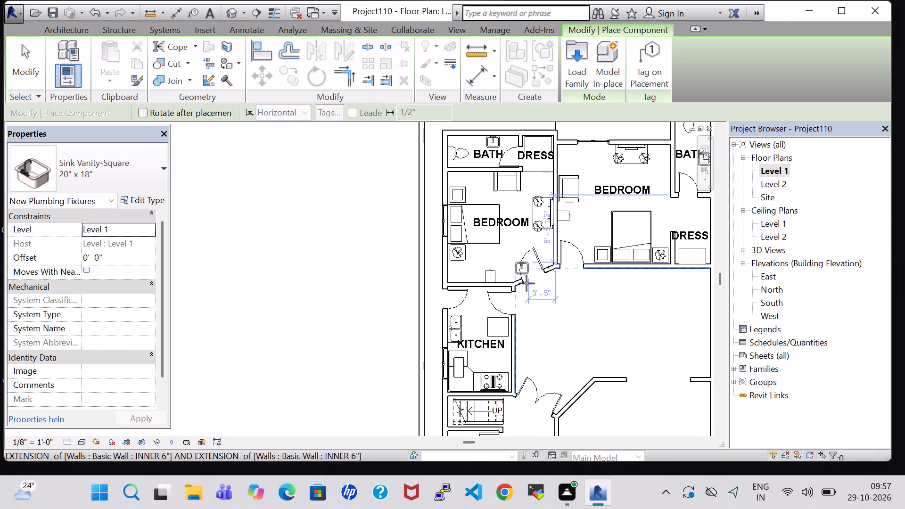
pyautogui.moveTo(545, 385); pyautogui.dragTo(521, 207, button='middle')
pyautogui.scroll(6, 469, 256)
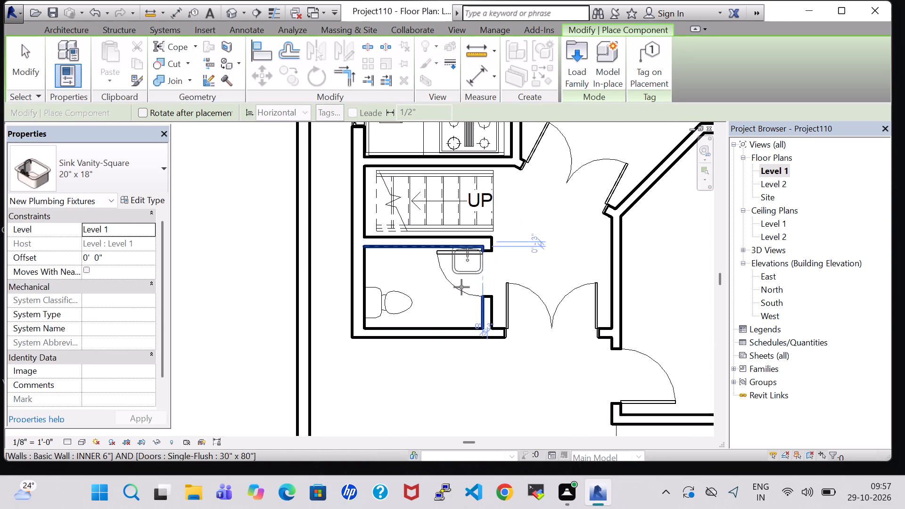
pyautogui.press('space')
pyautogui.press('space')
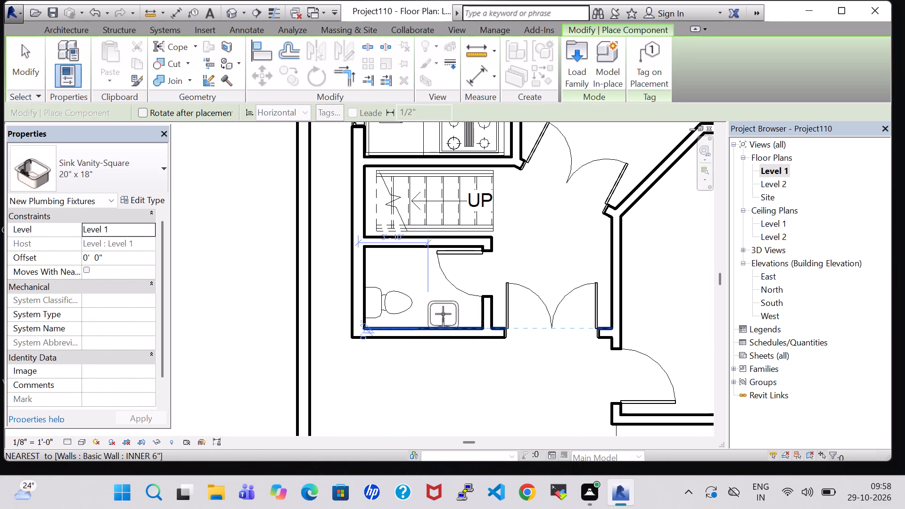
pyautogui.click(443, 314)
pyautogui.press('Escape')
pyautogui.press('Escape')
# Nudge the toilet in the small room about 1'-8" toward the stair, away from the sink.
pyautogui.click(385, 297)
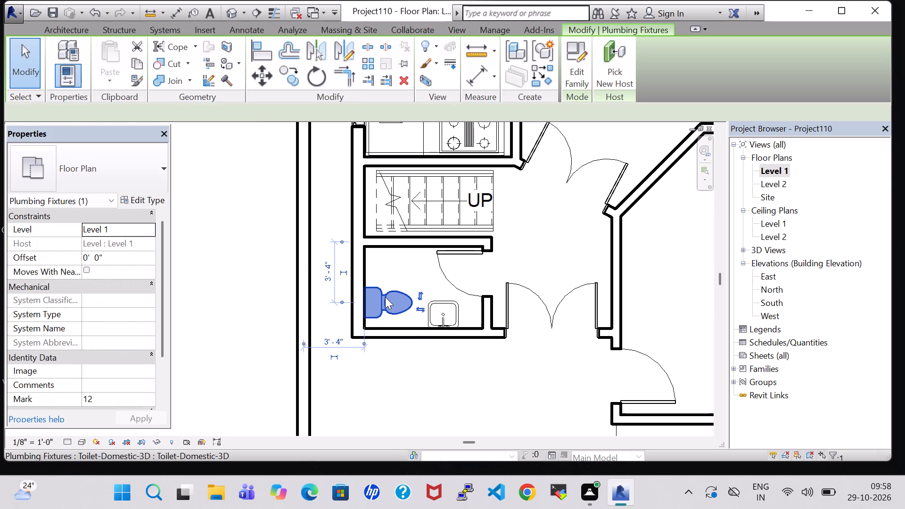
pyautogui.press('Up')
pyautogui.press('Up')
pyautogui.press('Up')
pyautogui.press('Up')
pyautogui.press('Up')
pyautogui.press('Up')
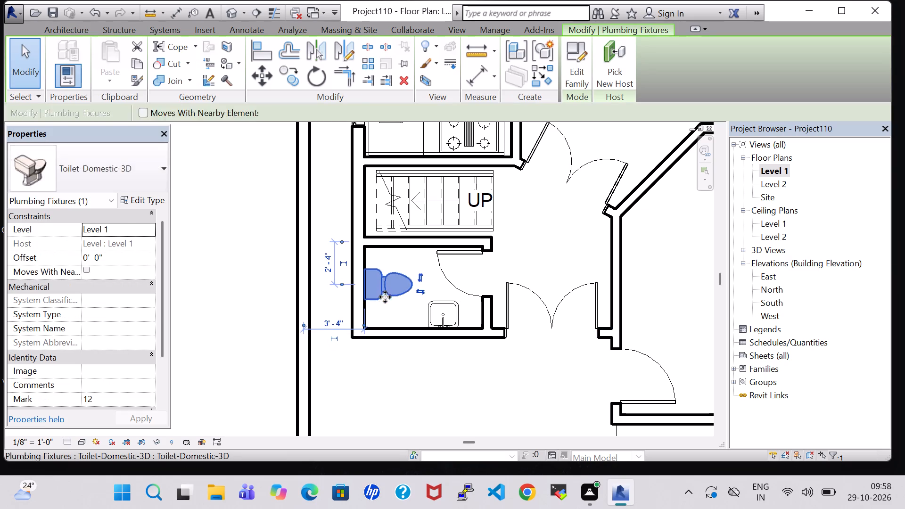
pyautogui.press('Up')
pyautogui.press('Up')
pyautogui.press('Up')
pyautogui.press('Up')
pyautogui.press('Up')
pyautogui.press('Up')
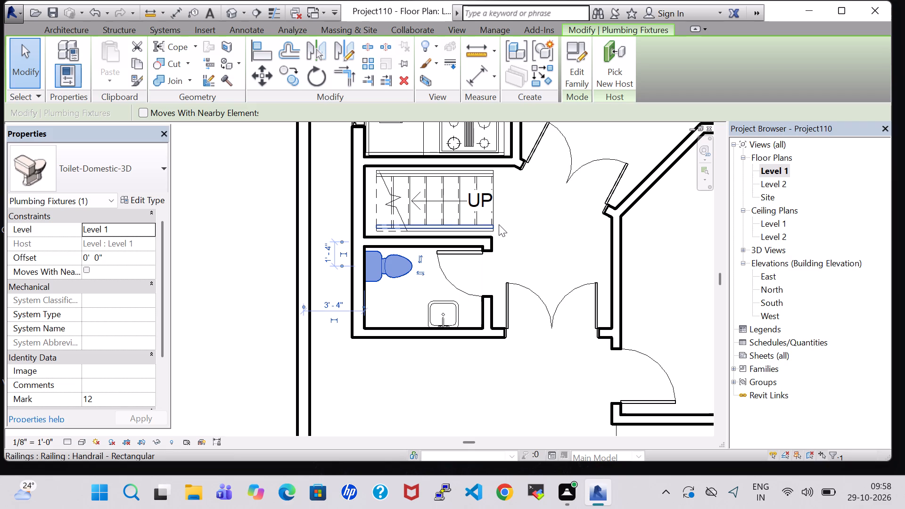
pyautogui.press('Down')
pyautogui.press('Down')
pyautogui.click(511, 213)
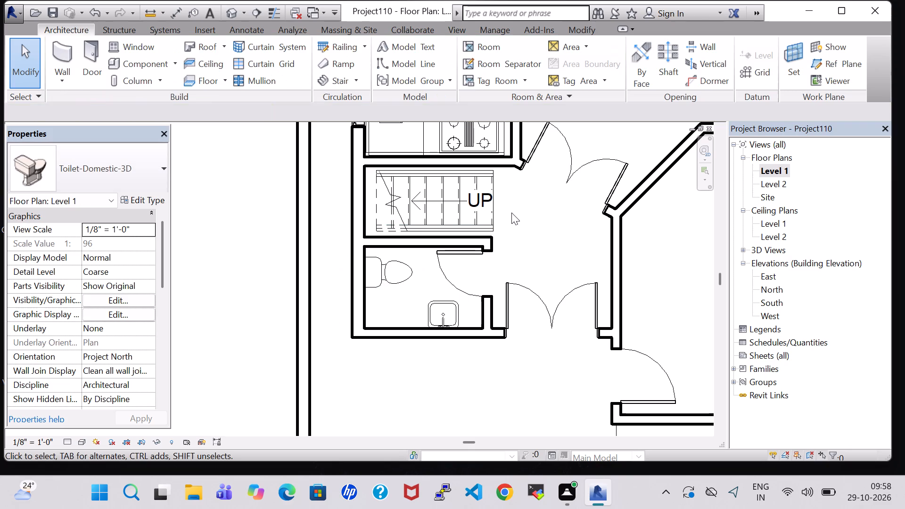
# Place a Mirror-Ellipse 24" x 48" like the bedroom's on the wall behind the small room's sink, roughly centred on it.
pyautogui.scroll(-6, 511, 213)
pyautogui.moveTo(511, 213); pyautogui.dragTo(471, 373, button='middle')
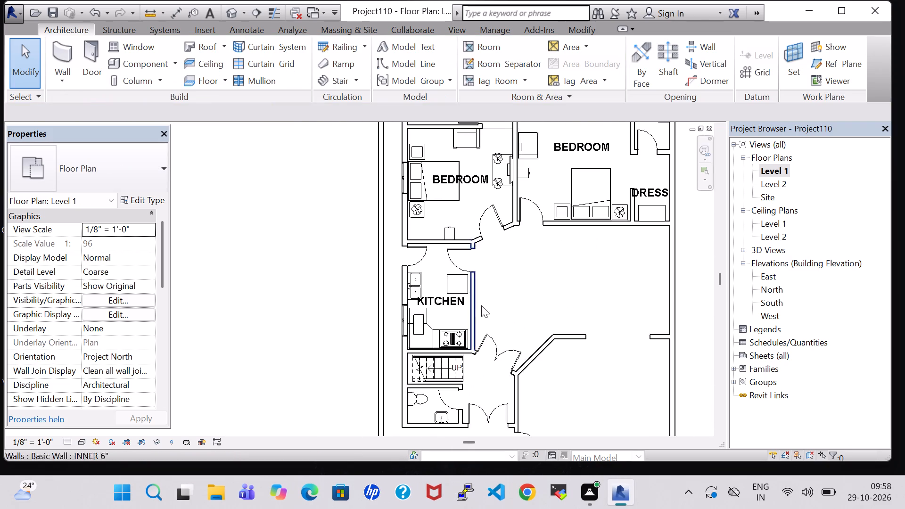
pyautogui.scroll(7, 483, 292)
pyautogui.click(399, 150)
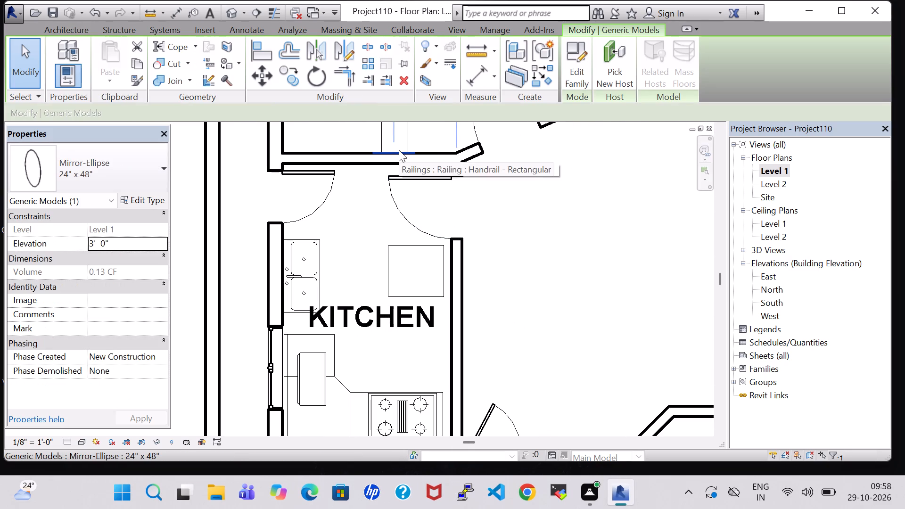
pyautogui.rightClick(399, 150)
pyautogui.click(466, 247)
pyautogui.scroll(1, 547, 359)
pyautogui.moveTo(547, 359); pyautogui.dragTo(533, 253, button='middle')
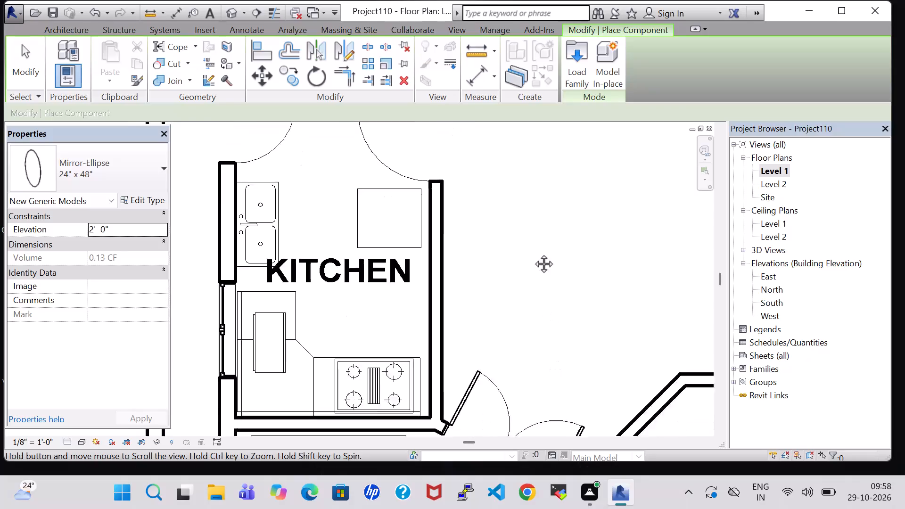
pyautogui.moveTo(533, 253); pyautogui.dragTo(549, 135, button='middle')
pyautogui.moveTo(448, 306); pyautogui.dragTo(498, 148, button='middle')
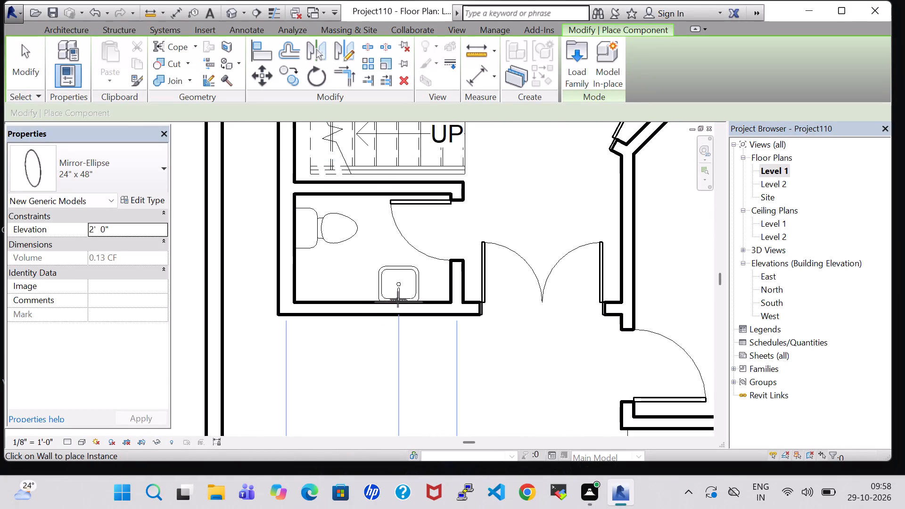
pyautogui.scroll(8, 398, 299)
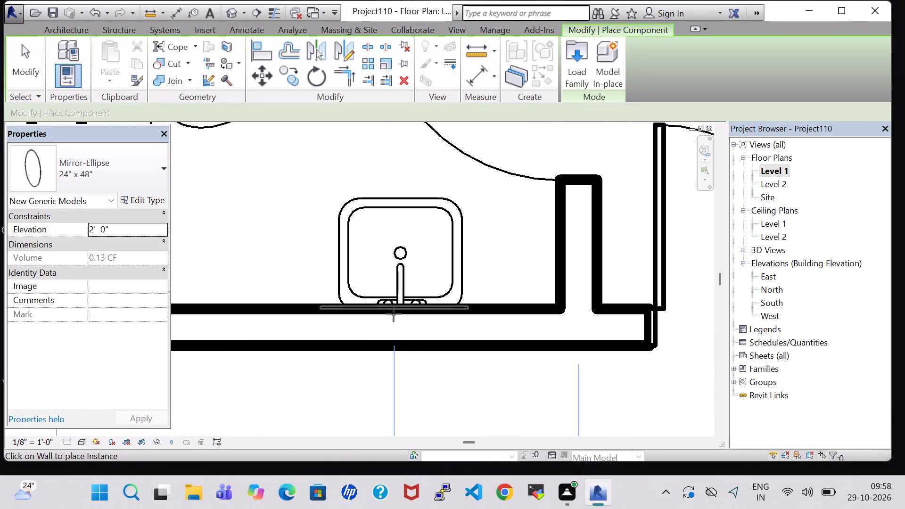
pyautogui.click(397, 314)
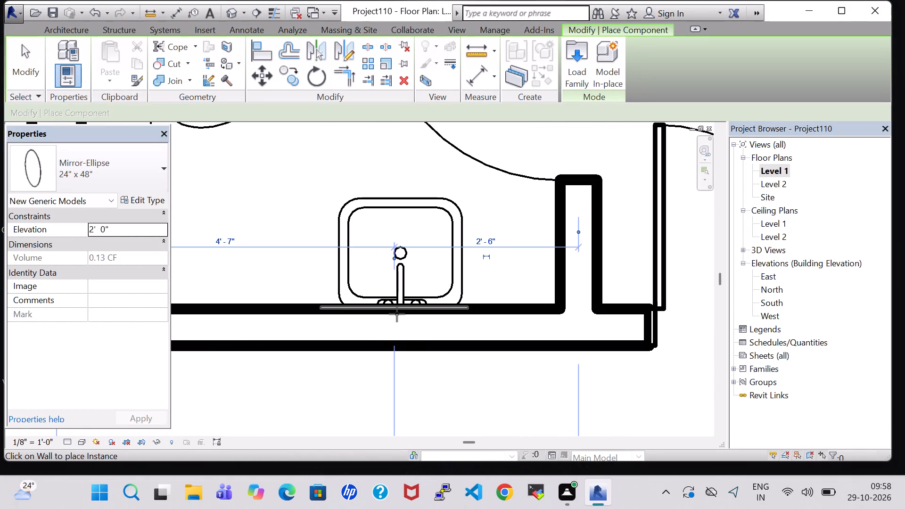
pyautogui.press('Escape')
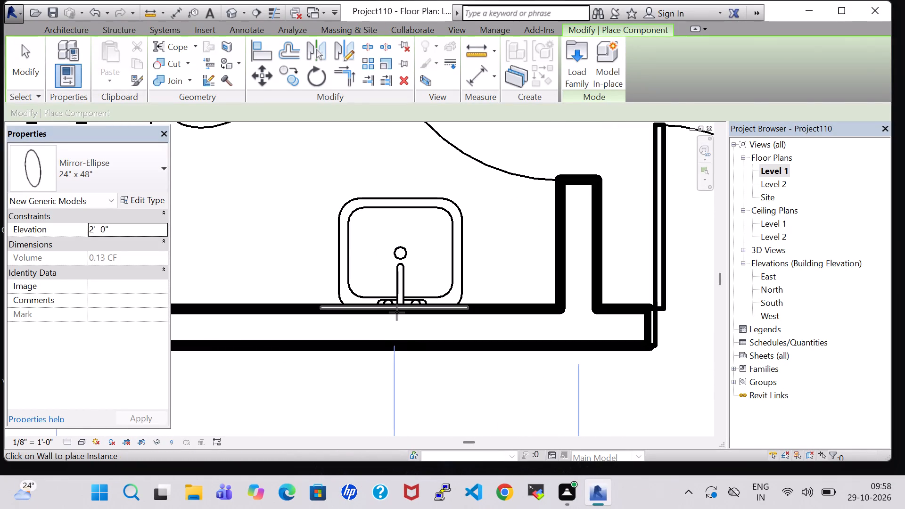
pyautogui.press('Escape')
# Set the elevation of the mirror behind the small room's sink to 3' 5".
pyautogui.click(397, 310)
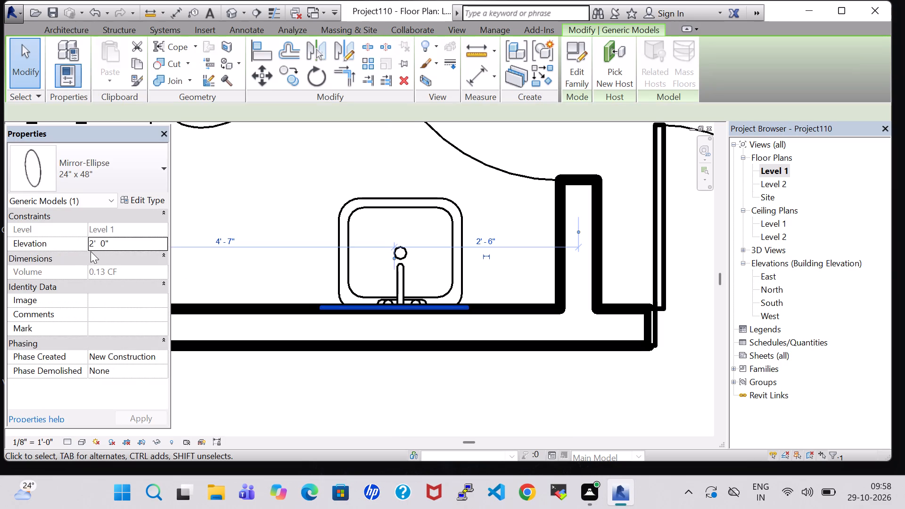
pyautogui.click(96, 245)
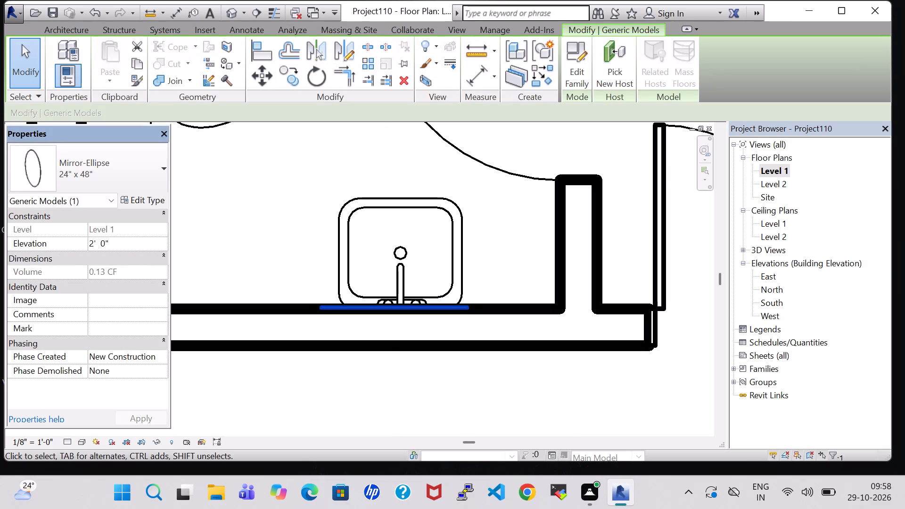
pyautogui.press('Left')
pyautogui.press('BackSpace')
pyautogui.press('3')
pyautogui.press('Right')
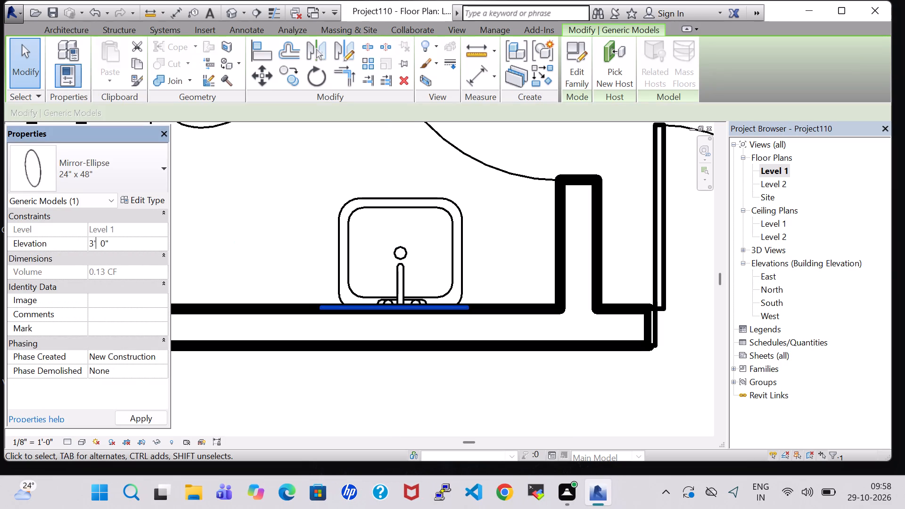
pyautogui.press('Right')
pyautogui.press('Right')
pyautogui.press('Right')
pyautogui.press('BackSpace')
pyautogui.press('5')
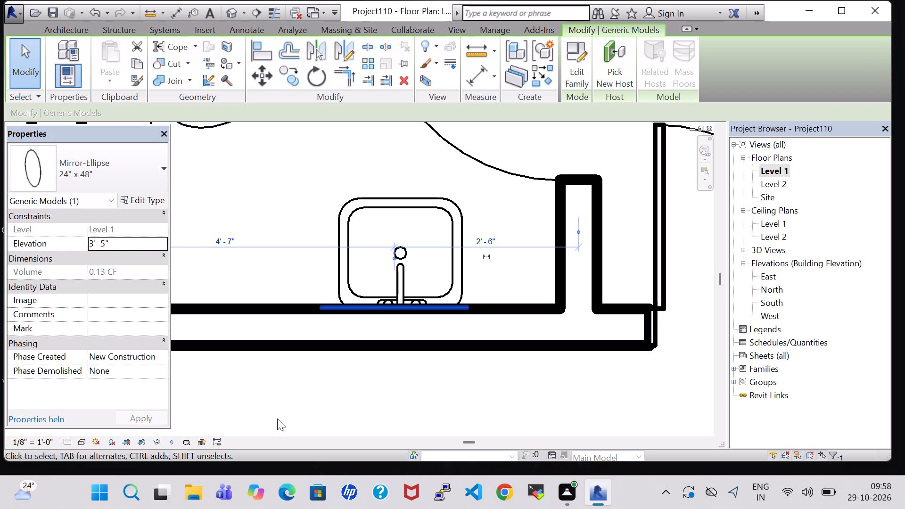
pyautogui.click(292, 419)
# In the 3D view, place a Floor Drain - Round 5" Strainer - 2" Drain like the bathroom's on the Level 1 work plane beside the small room's toilet.
pyautogui.scroll(-3, 292, 419)
pyautogui.scroll(-4, 273, 310)
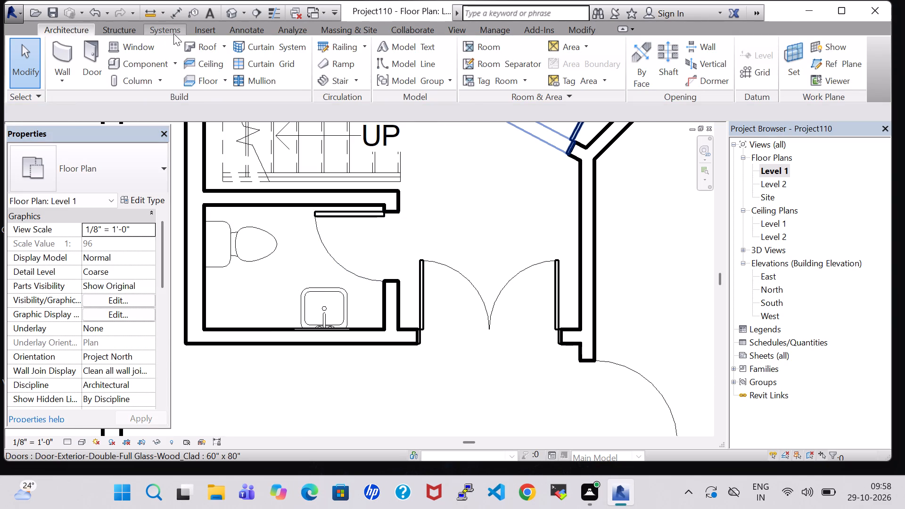
pyautogui.click(230, 15)
pyautogui.keyDown('shift'); pyautogui.moveTo(488, 221); pyautogui.dragTo(475, 345, button='middle'); pyautogui.keyUp('shift')
pyautogui.scroll(7, 479, 263)
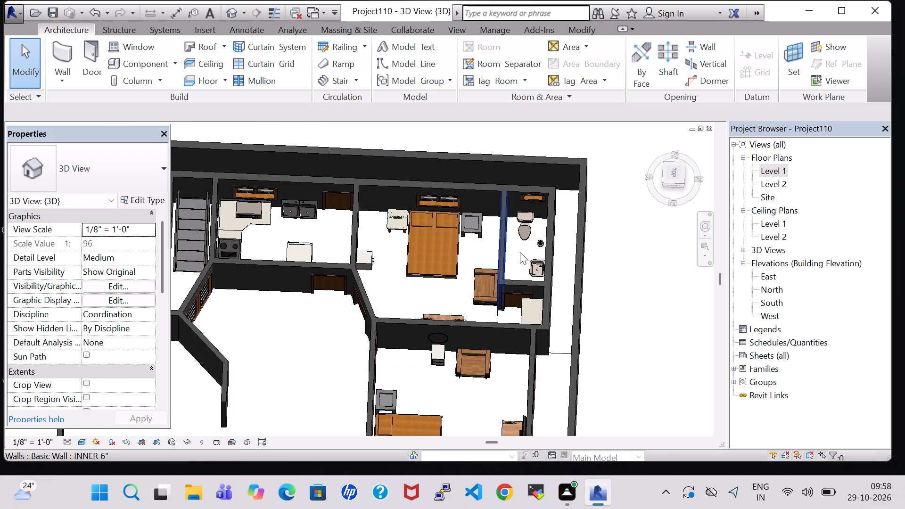
pyautogui.click(535, 246)
pyautogui.rightClick(535, 246)
pyautogui.click(581, 251)
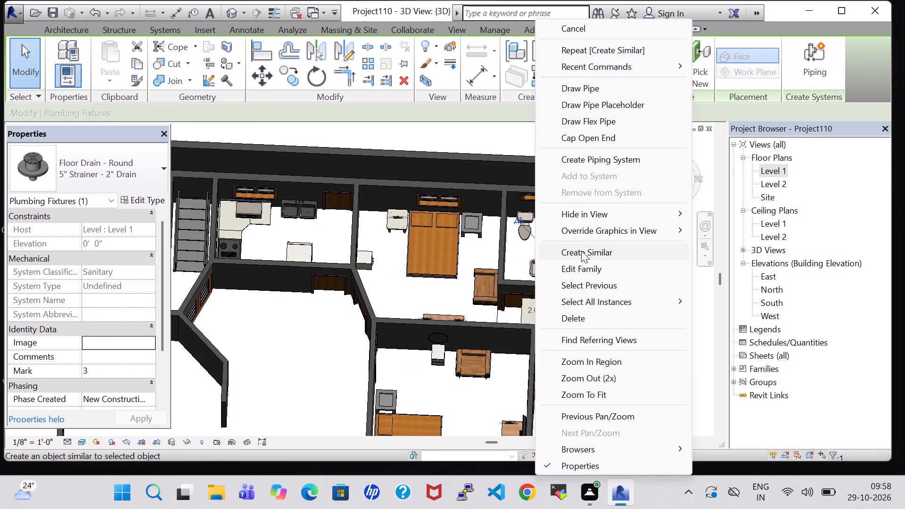
pyautogui.moveTo(271, 238); pyautogui.dragTo(519, 331, button='middle')
pyautogui.scroll(3, 416, 324)
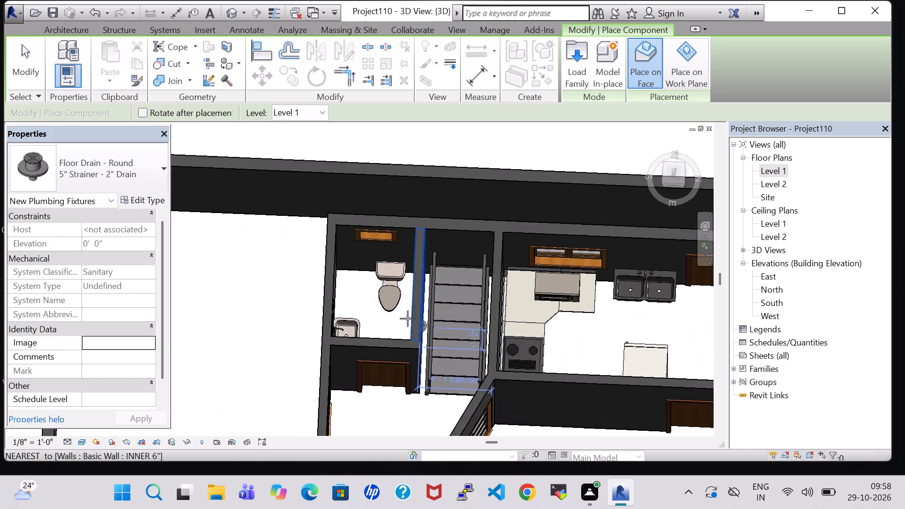
pyautogui.scroll(3, 408, 319)
pyautogui.scroll(2, 375, 292)
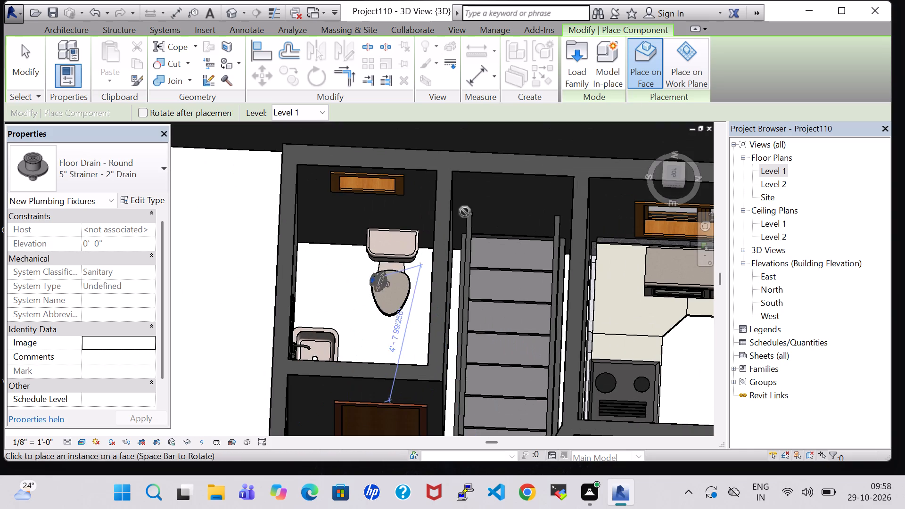
pyautogui.click(675, 76)
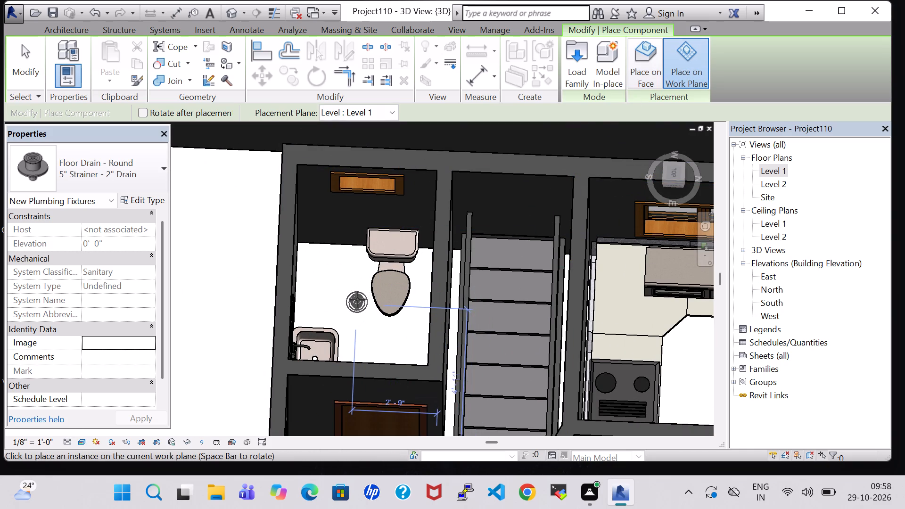
pyautogui.click(334, 278)
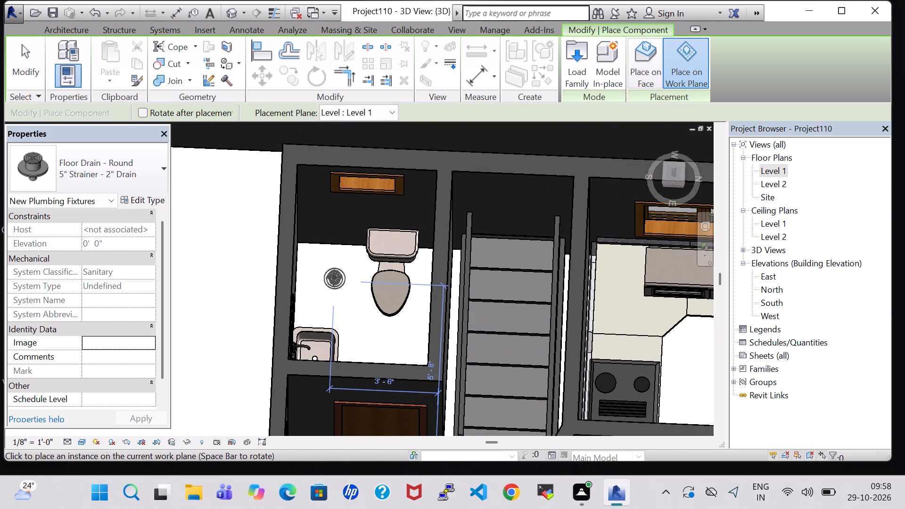
pyautogui.press('Escape')
pyautogui.press('Escape')
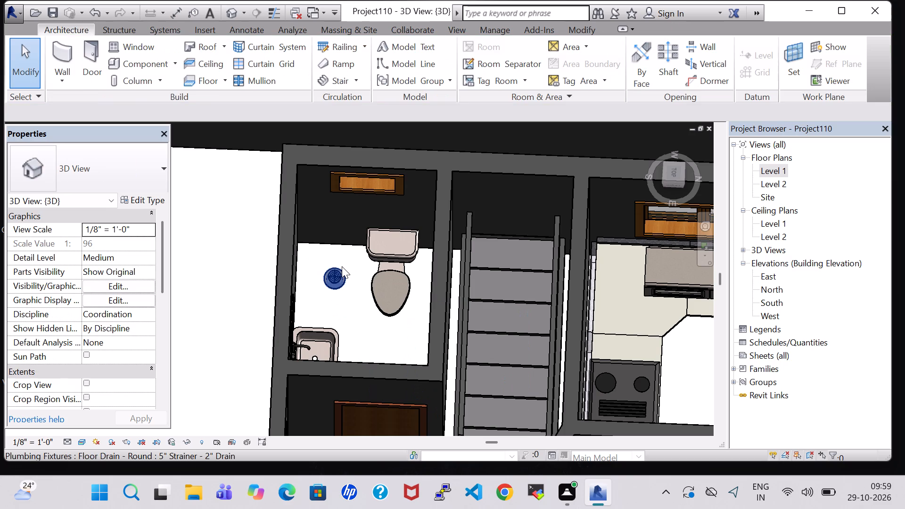
# Nudge the small room's floor drain slightly toward the outer wall behind the toilet and toward the sink-side wall.
pyautogui.click(342, 266)
pyautogui.press('Left')
pyautogui.press('Left')
pyautogui.press('Left')
pyautogui.press('Up')
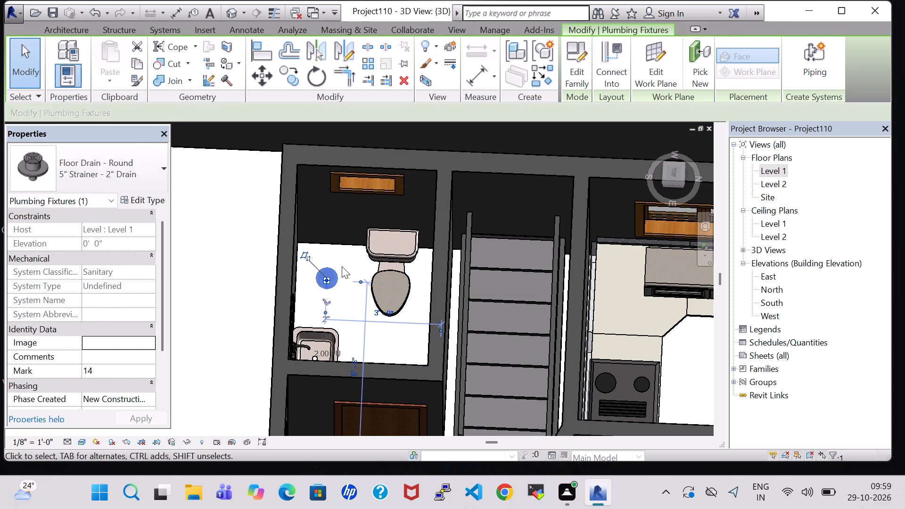
pyautogui.press('Up')
pyautogui.press('Right')
pyautogui.press('Right')
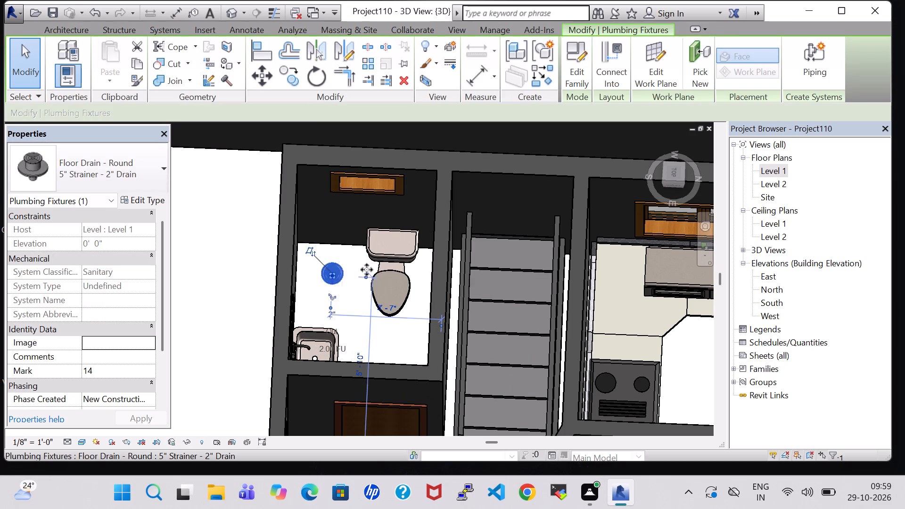
pyautogui.click(396, 337)
# Examine the small toilet room in 3D, checking the mirror, sink, toilet and floor drain from several angles.
pyautogui.keyDown('shift'); pyautogui.moveTo(393, 248); pyautogui.dragTo(393, 305, button='middle'); pyautogui.keyUp('shift')
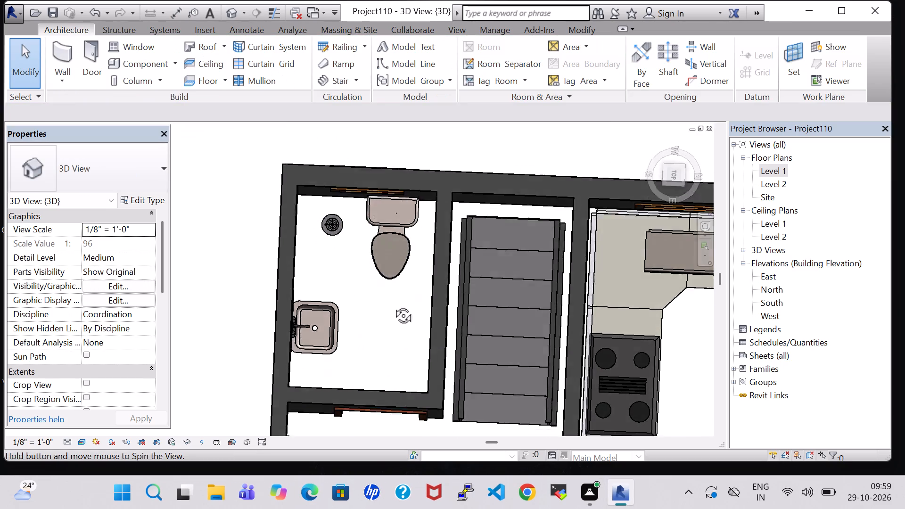
pyautogui.keyDown('shift'); pyautogui.moveTo(393, 305); pyautogui.dragTo(374, 351, button='middle'); pyautogui.keyUp('shift')
pyautogui.scroll(1, 378, 337)
pyautogui.scroll(6, 471, 289)
pyautogui.keyDown('shift'); pyautogui.moveTo(471, 263); pyautogui.dragTo(444, 172, button='middle'); pyautogui.keyUp('shift')
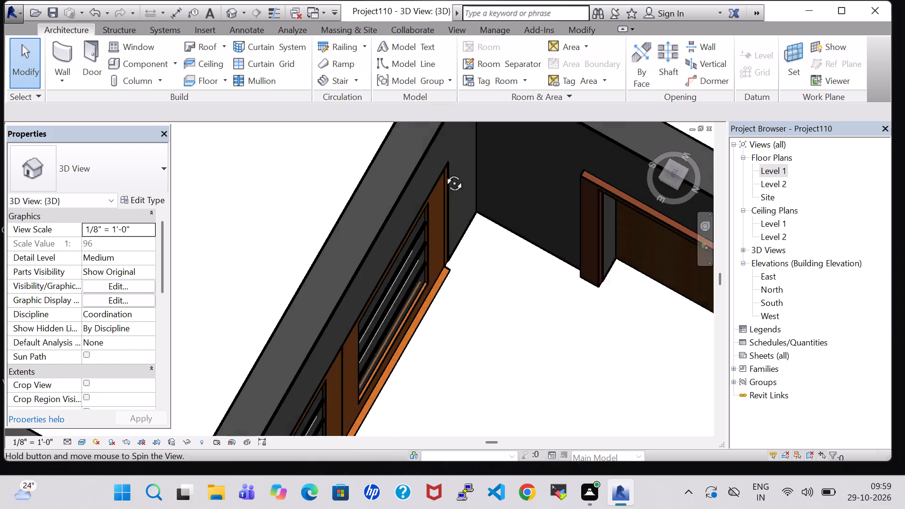
pyautogui.keyDown('shift'); pyautogui.moveTo(444, 172); pyautogui.dragTo(444, 171, button='middle'); pyautogui.keyUp('shift')
pyautogui.moveTo(608, 172); pyautogui.dragTo(322, 397, button='middle')
pyautogui.moveTo(467, 293); pyautogui.dragTo(467, 292, button='middle')
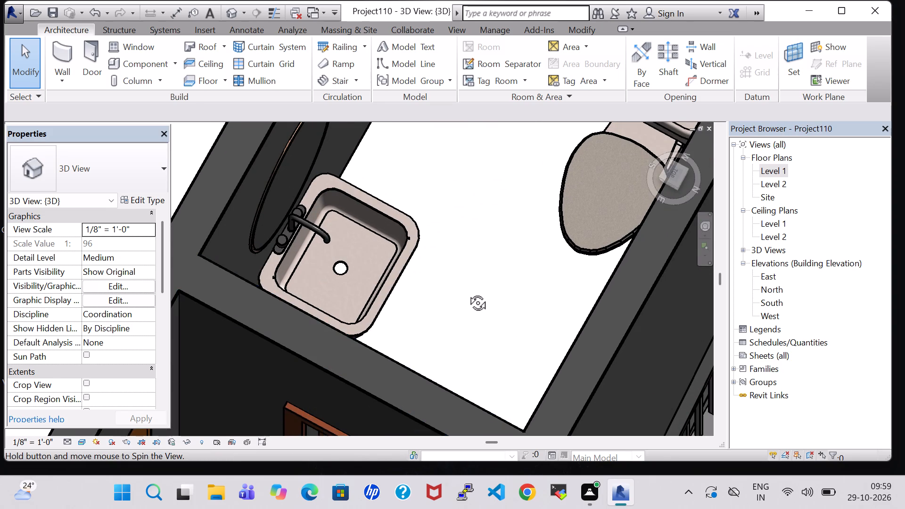
pyautogui.moveTo(467, 292); pyautogui.dragTo(458, 251, button='middle')
pyautogui.moveTo(597, 231); pyautogui.dragTo(544, 261, button='middle')
pyautogui.moveTo(544, 262); pyautogui.dragTo(539, 271, button='middle')
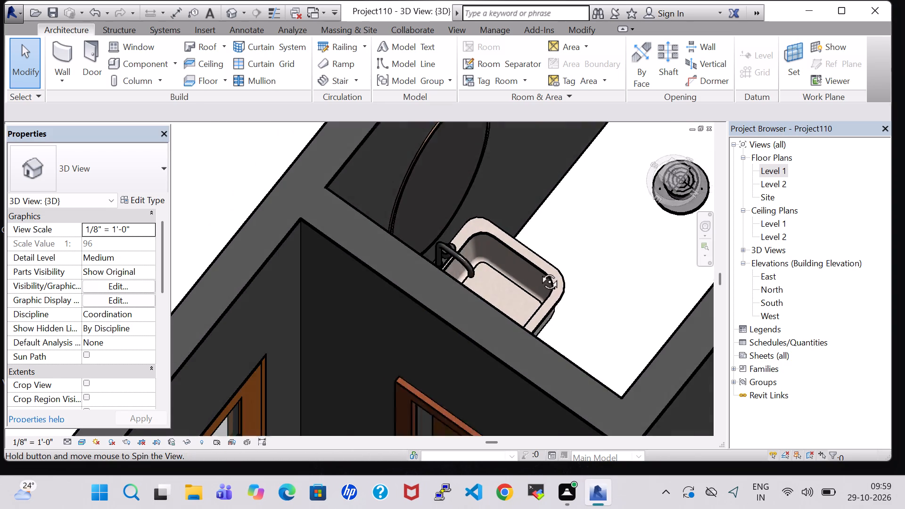
pyautogui.moveTo(539, 271); pyautogui.dragTo(535, 277, button='middle')
# On the Level 1 plan, place a tagged room in the small toilet room below the stair and name it BATH.
pyautogui.doubleClick(777, 170)
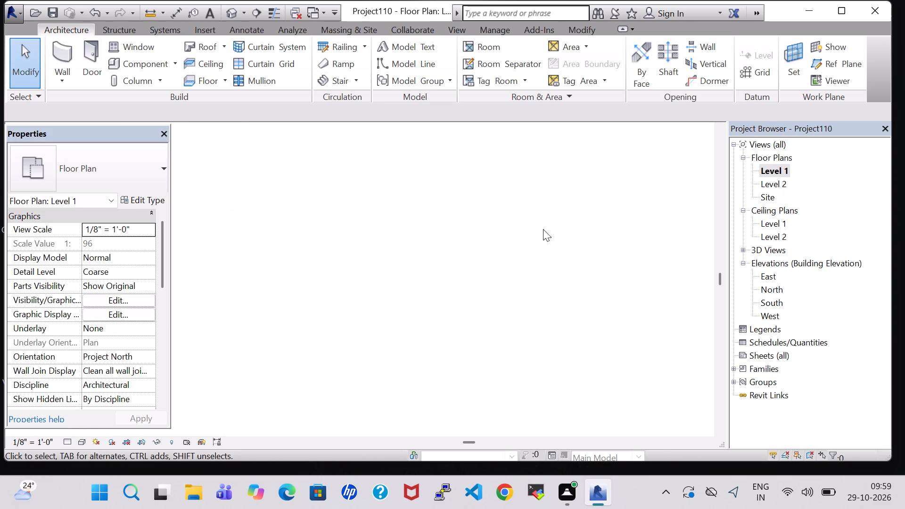
pyautogui.scroll(-6, 467, 268)
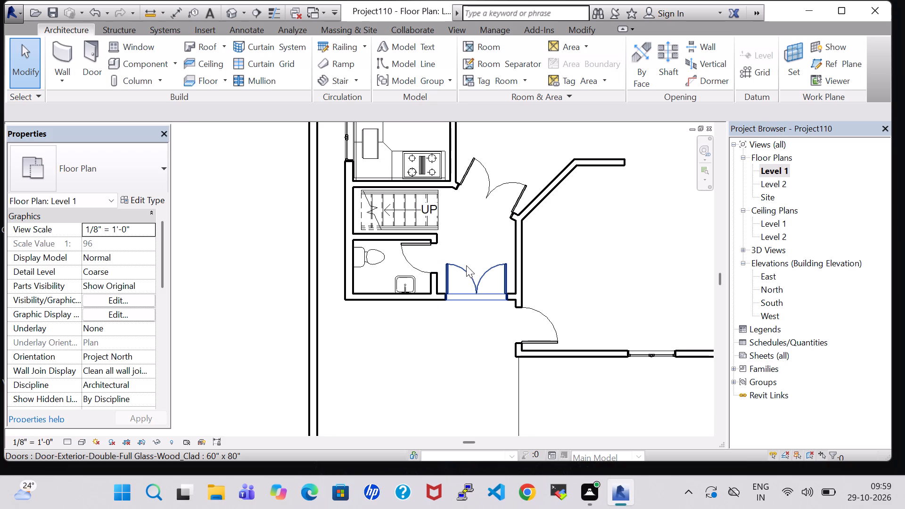
pyautogui.click(493, 43)
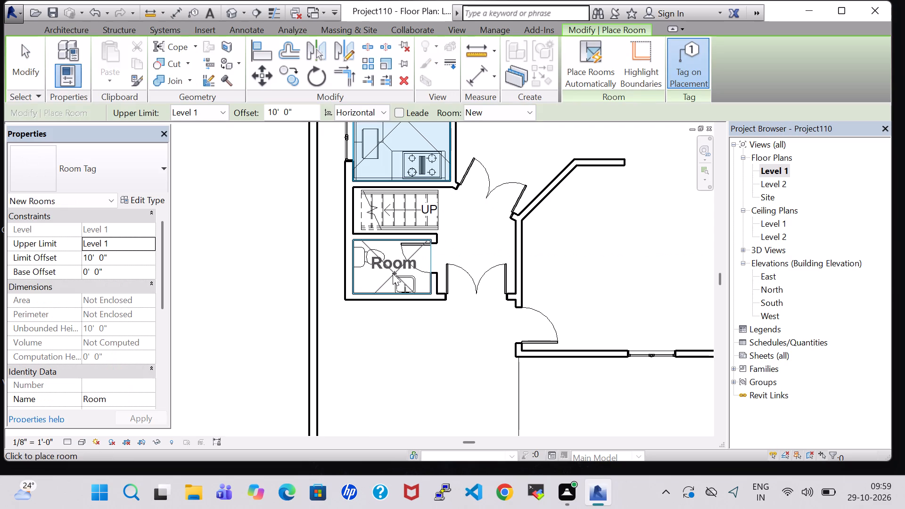
pyautogui.click(391, 273)
pyautogui.press('Escape')
pyautogui.press('Escape')
pyautogui.doubleClick(393, 268)
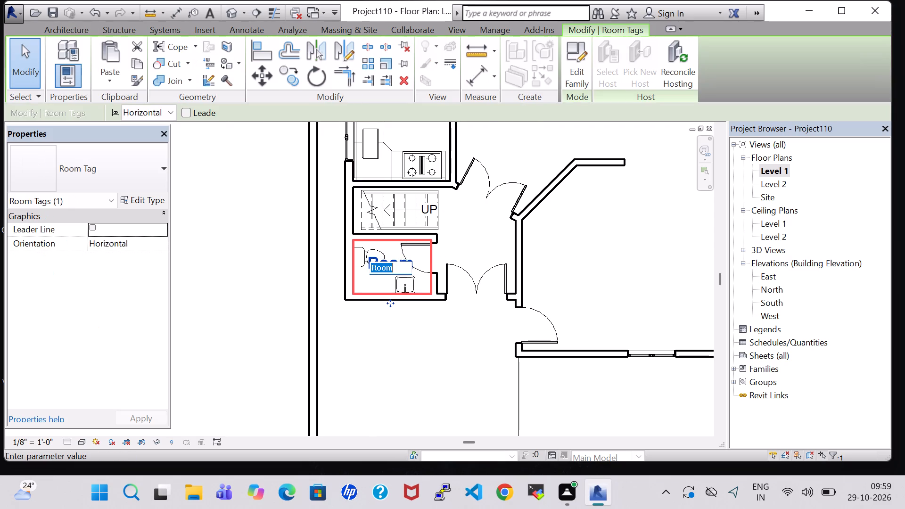
pyautogui.press('BackSpace')
pyautogui.write('BATH')
pyautogui.press('Return')
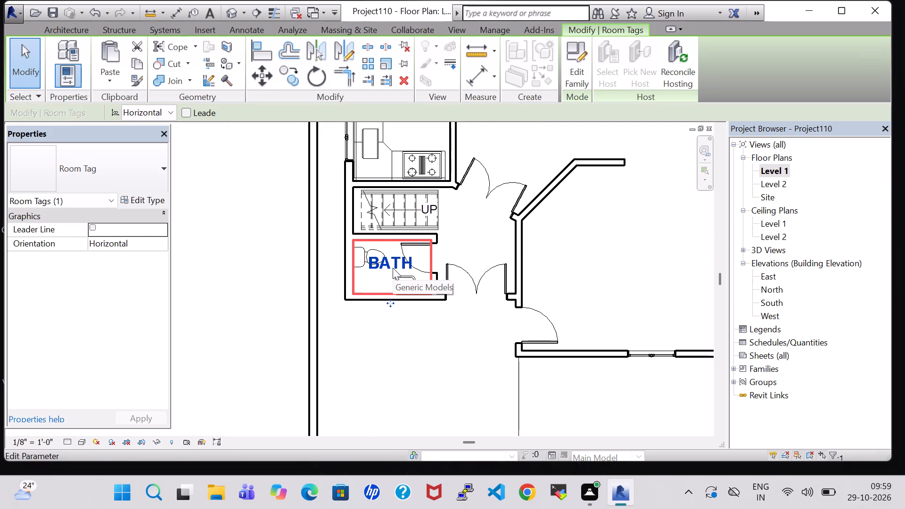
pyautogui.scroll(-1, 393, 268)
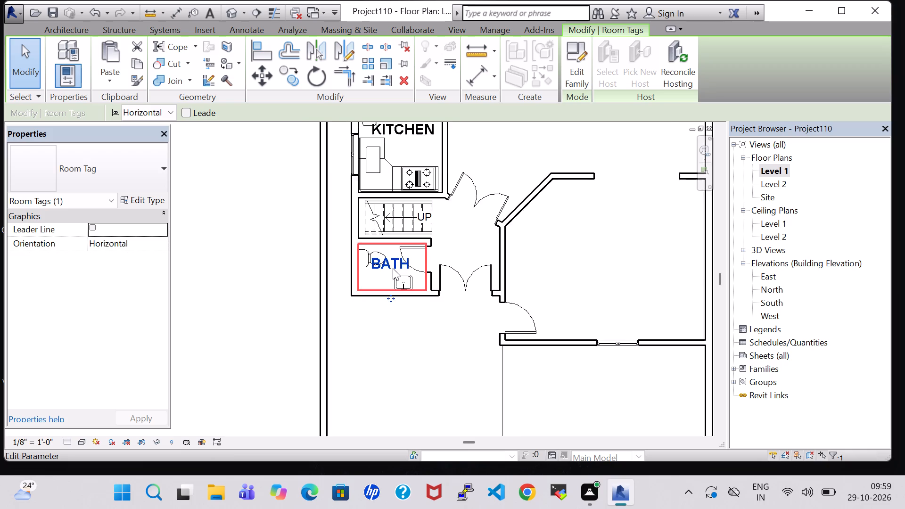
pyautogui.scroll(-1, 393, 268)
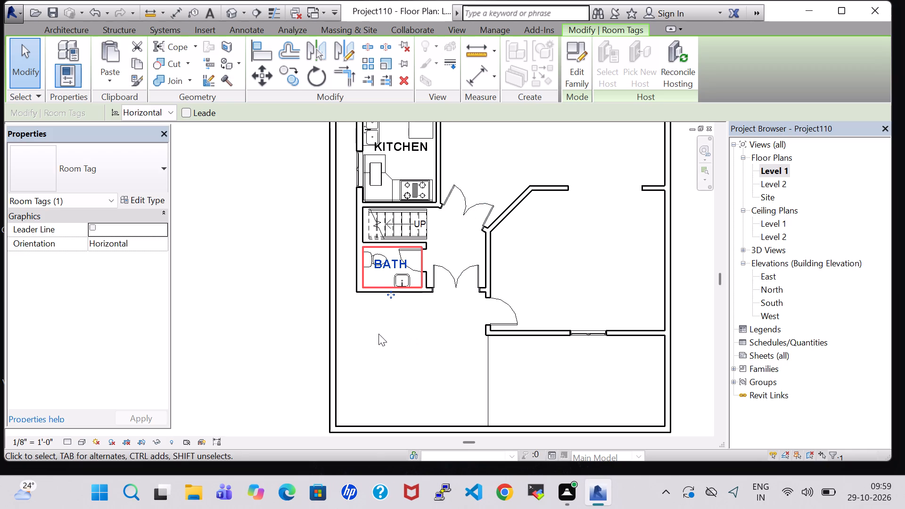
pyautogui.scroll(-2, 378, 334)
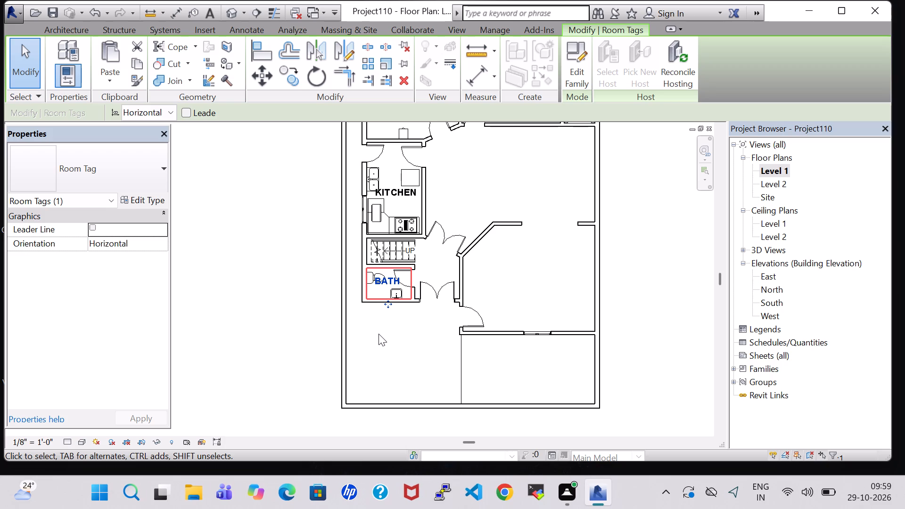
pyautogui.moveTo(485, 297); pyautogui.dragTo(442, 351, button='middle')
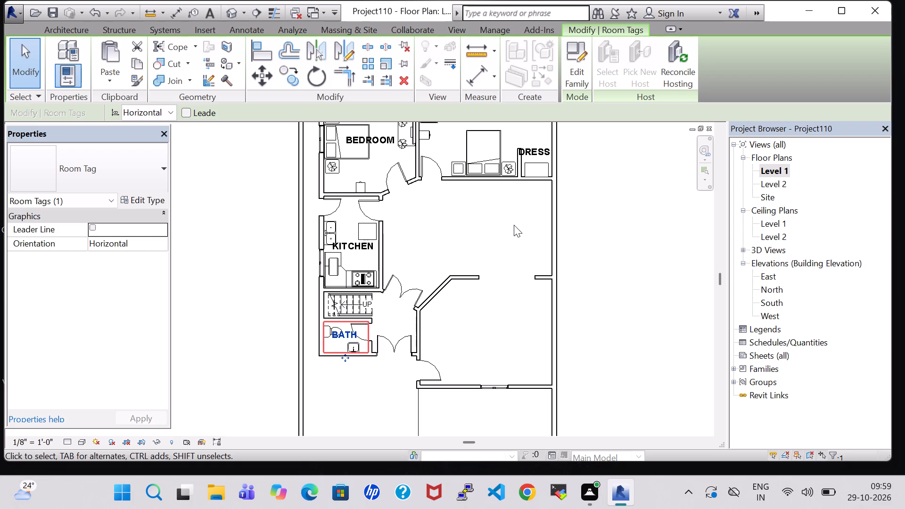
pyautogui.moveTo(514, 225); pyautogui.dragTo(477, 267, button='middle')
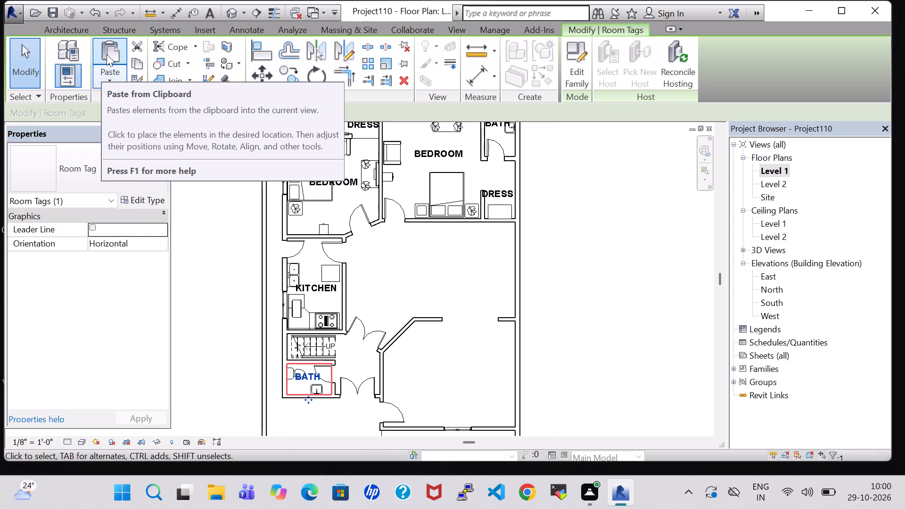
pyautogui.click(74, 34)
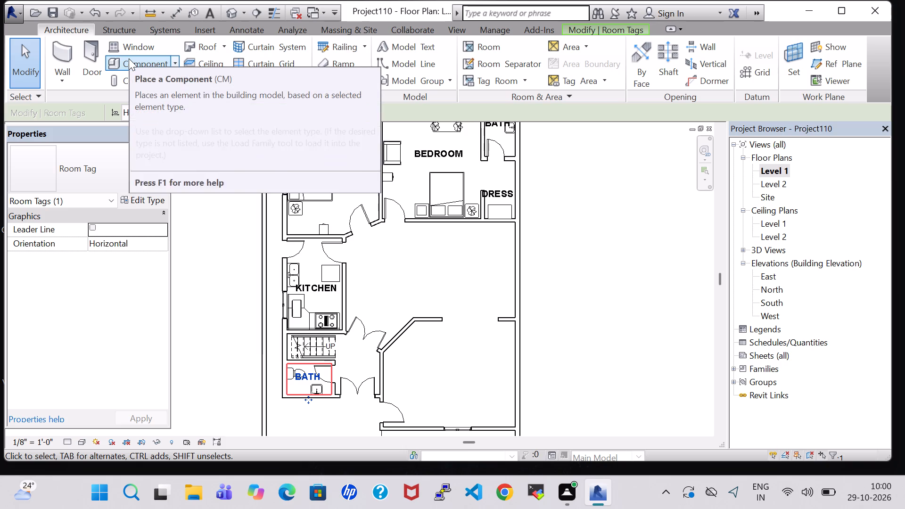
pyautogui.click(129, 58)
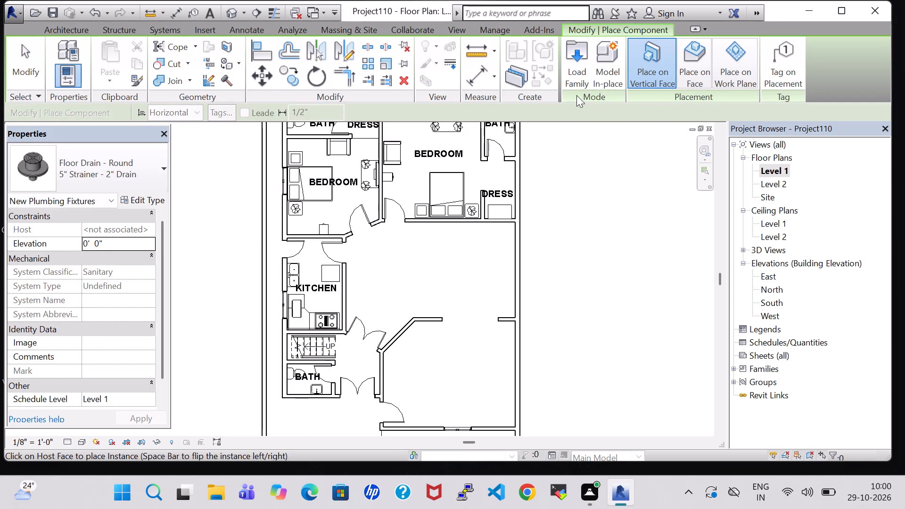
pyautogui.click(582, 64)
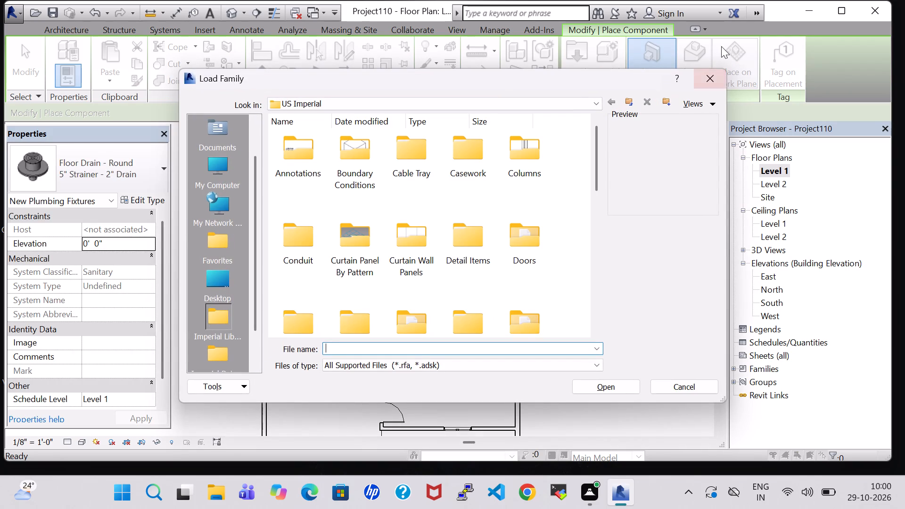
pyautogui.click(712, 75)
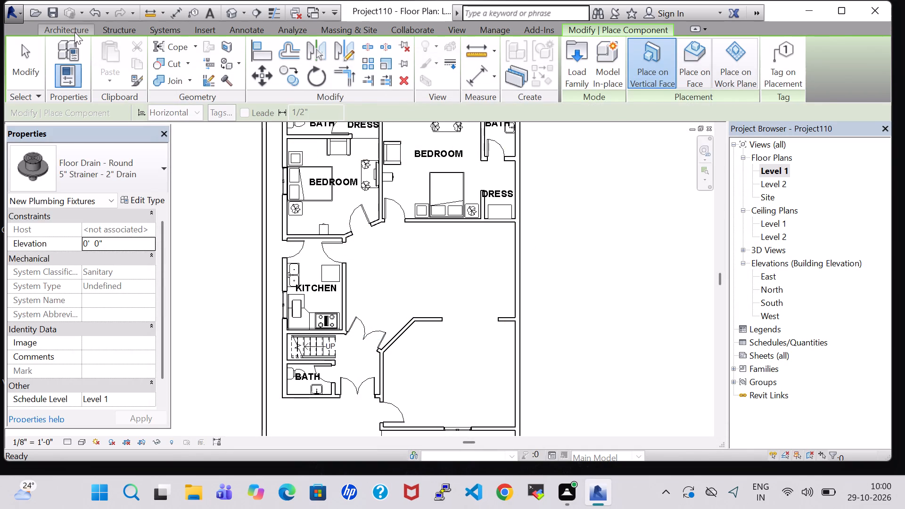
# Place a Desk 60" x 30" Student against the window wall of the angled-corner room, about 6'-3" from the outer side wall.
pyautogui.click(74, 32)
pyautogui.click(120, 61)
pyautogui.click(136, 180)
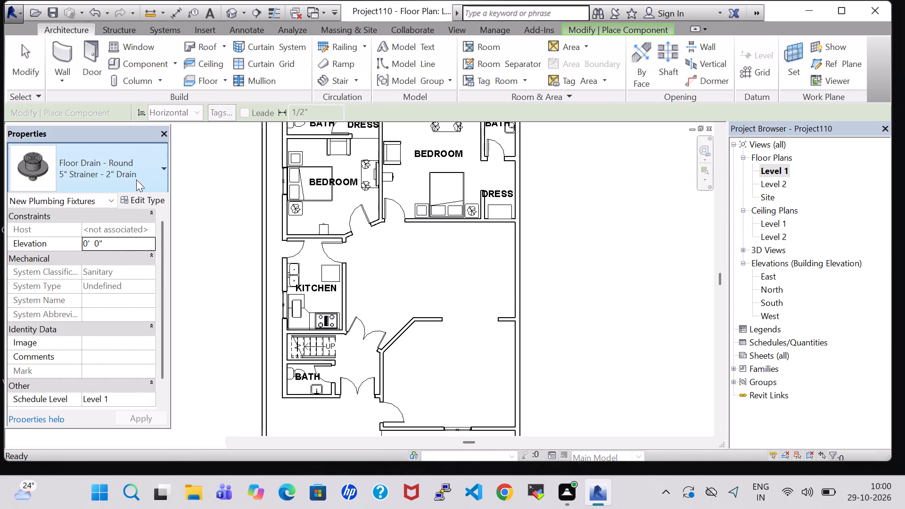
pyautogui.scroll(11, 118, 270)
pyautogui.scroll(-3, 118, 270)
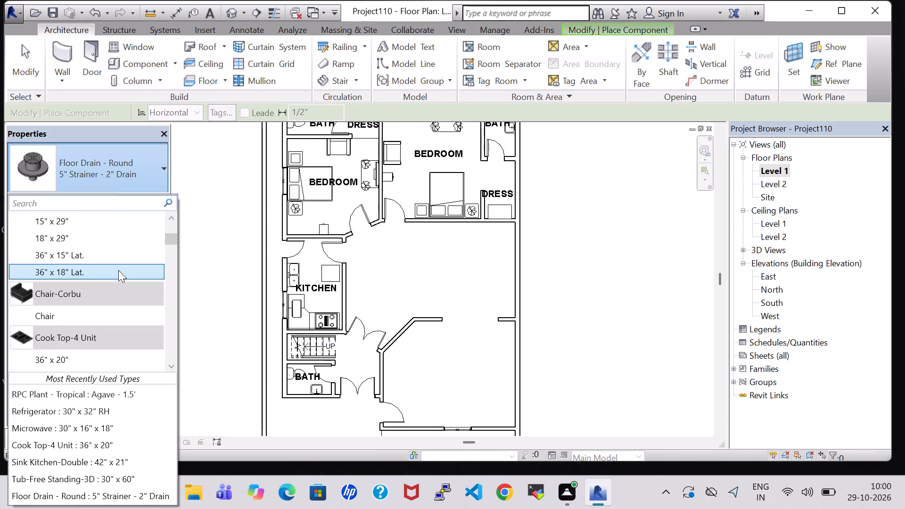
pyautogui.click(97, 351)
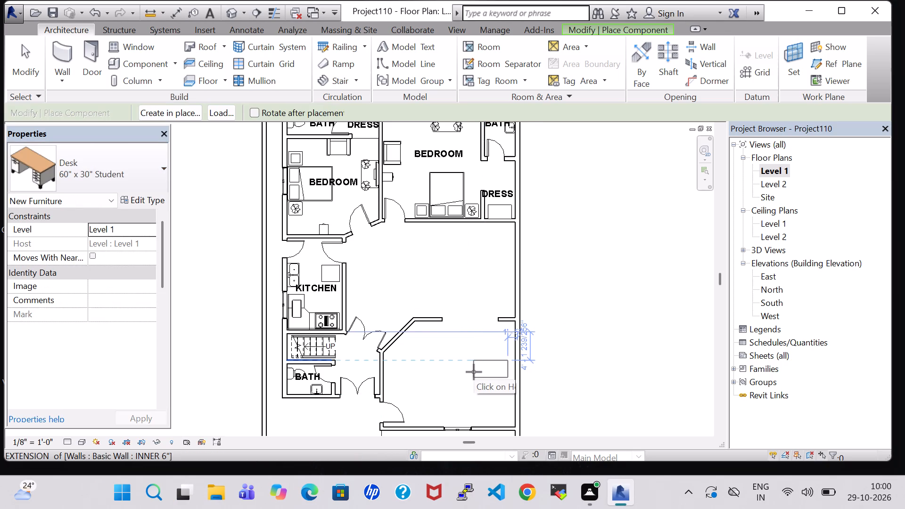
pyautogui.scroll(5, 461, 410)
pyautogui.moveTo(461, 413); pyautogui.dragTo(463, 318, button='middle')
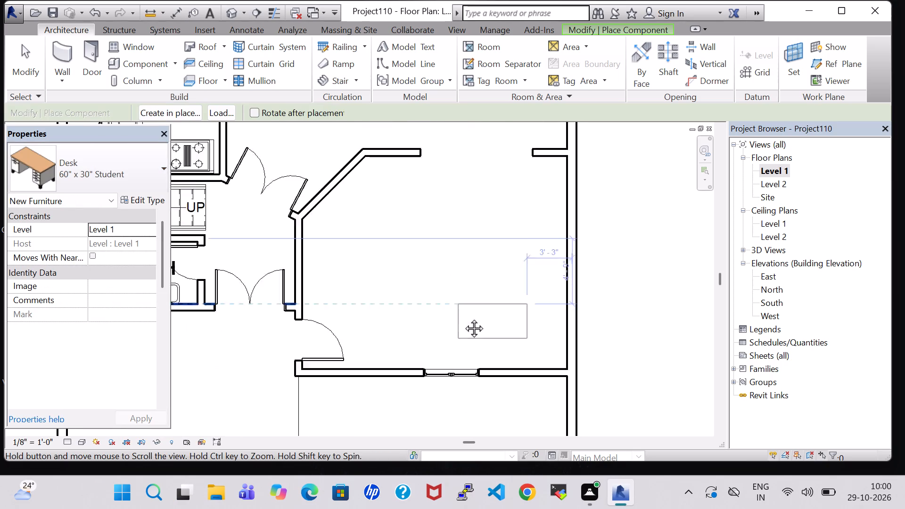
pyautogui.moveTo(463, 318); pyautogui.dragTo(466, 293, button='middle')
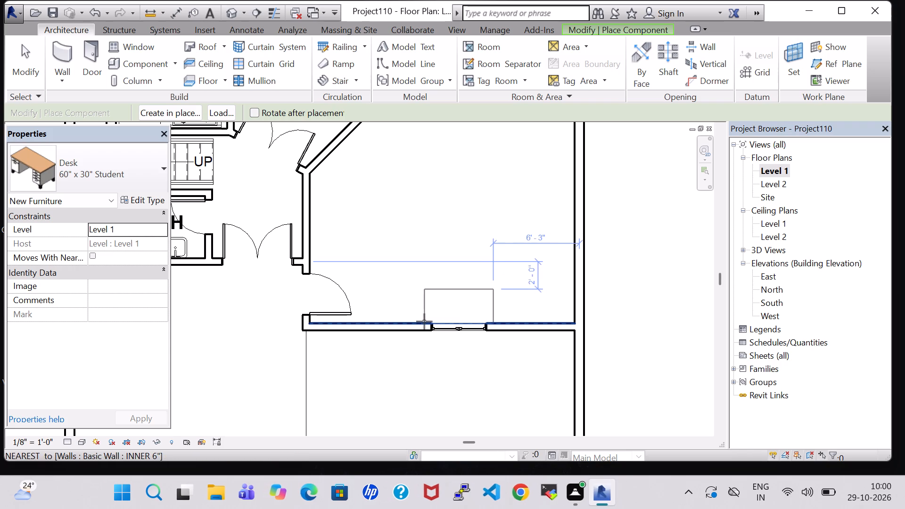
pyautogui.click(424, 321)
pyautogui.press('Escape')
pyautogui.press('Escape')
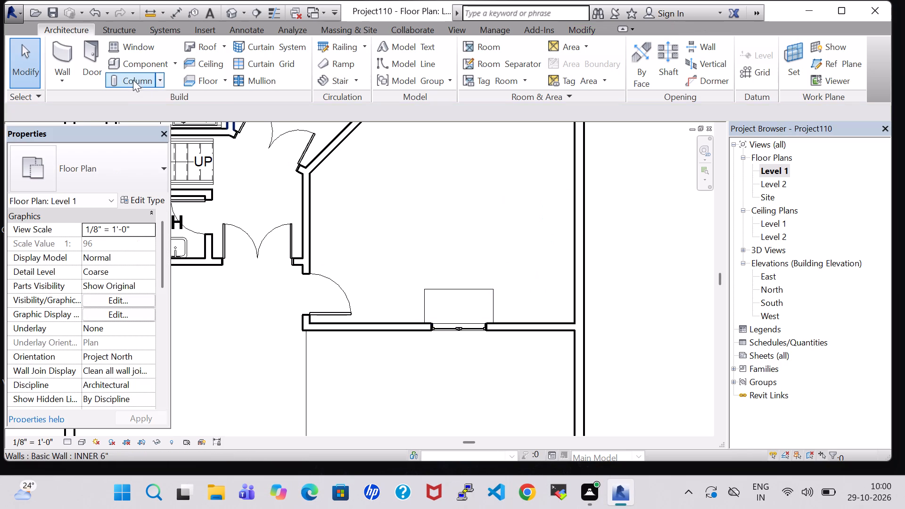
# Load the Chair-Task Arms family from the Furniture Seating library and place two of these chairs side by side along the desk's room side.
pyautogui.click(130, 70)
pyautogui.click(568, 57)
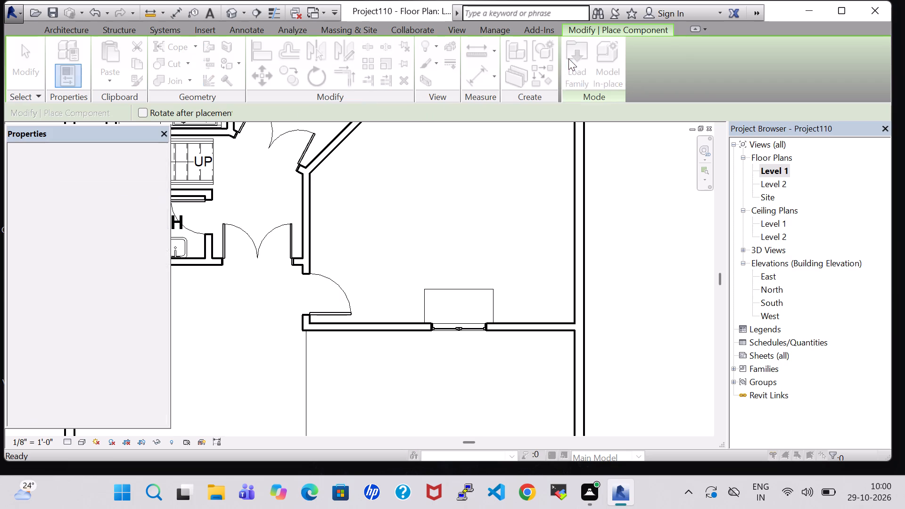
pyautogui.doubleClick(514, 320)
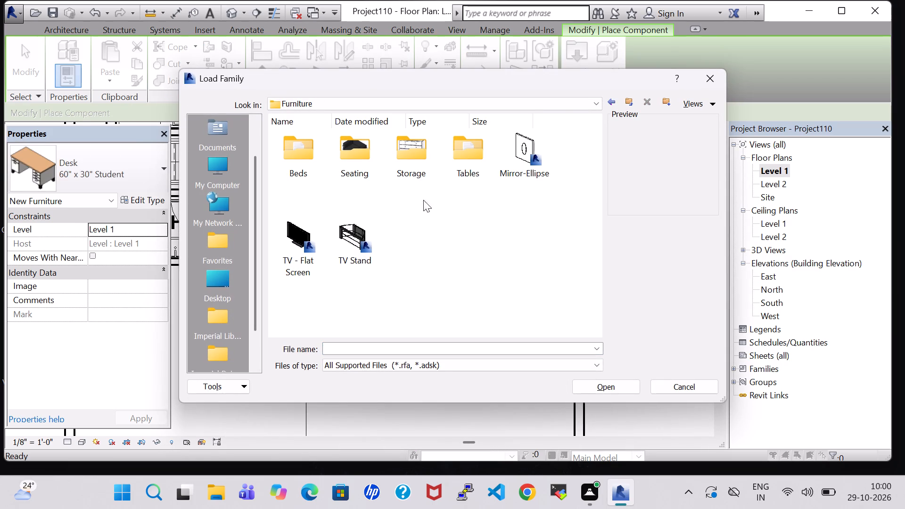
pyautogui.doubleClick(356, 157)
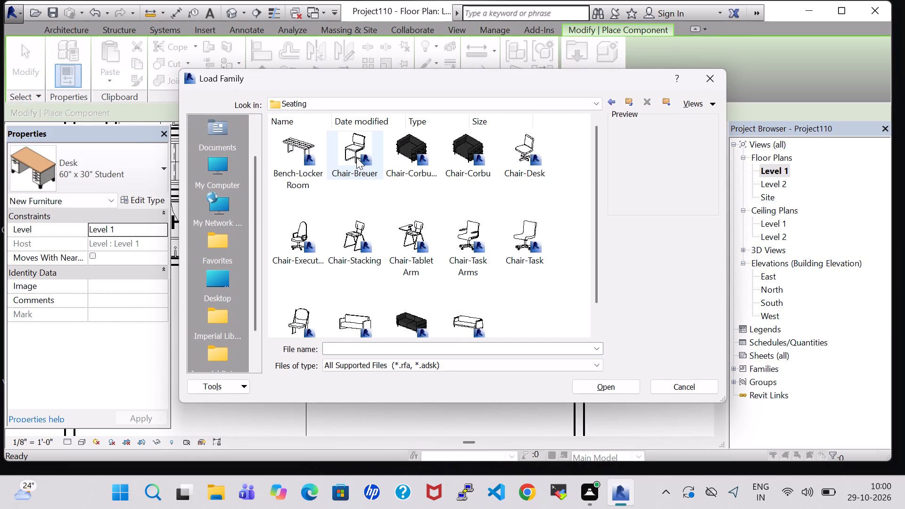
pyautogui.click(462, 229)
pyautogui.click(600, 388)
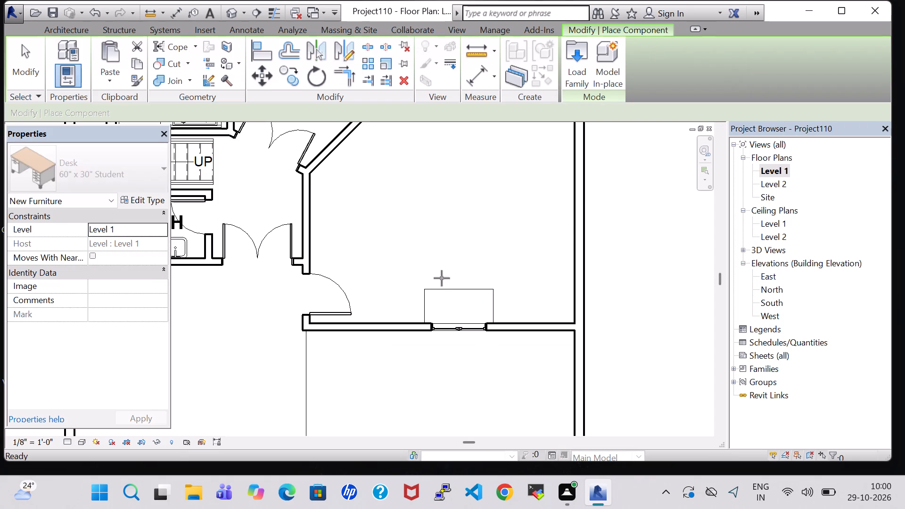
pyautogui.scroll(7, 432, 269)
pyautogui.click(432, 284)
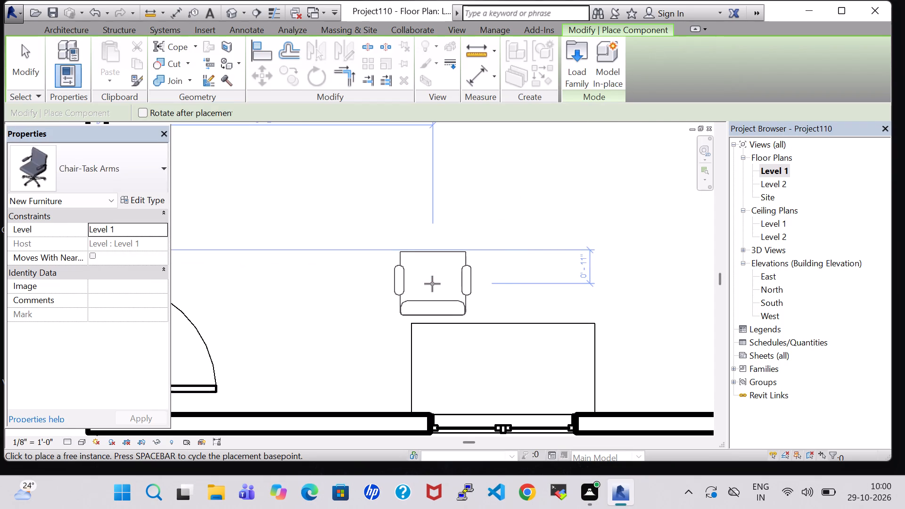
pyautogui.click(555, 288)
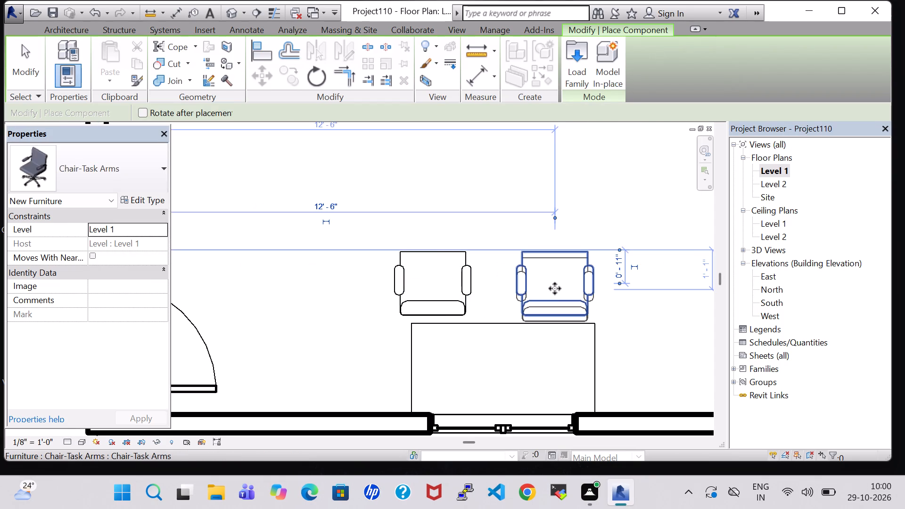
pyautogui.press('Escape')
pyautogui.press('Escape')
# In the 3D view, rotate both task chairs 180° so they face the desk.
pyautogui.click(226, 8)
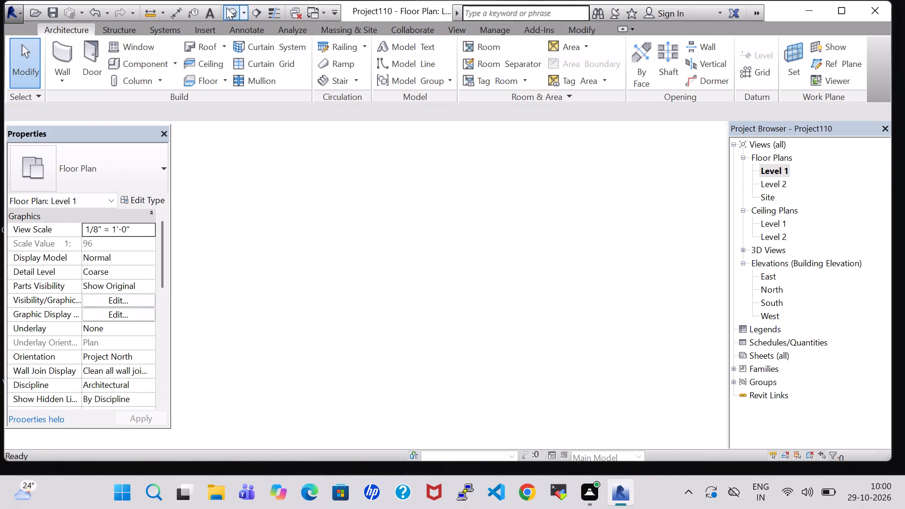
pyautogui.scroll(-8, 516, 316)
pyautogui.moveTo(516, 316); pyautogui.dragTo(323, 248, button='middle')
pyautogui.scroll(-2, 358, 266)
pyautogui.moveTo(400, 333); pyautogui.dragTo(486, 277, button='middle')
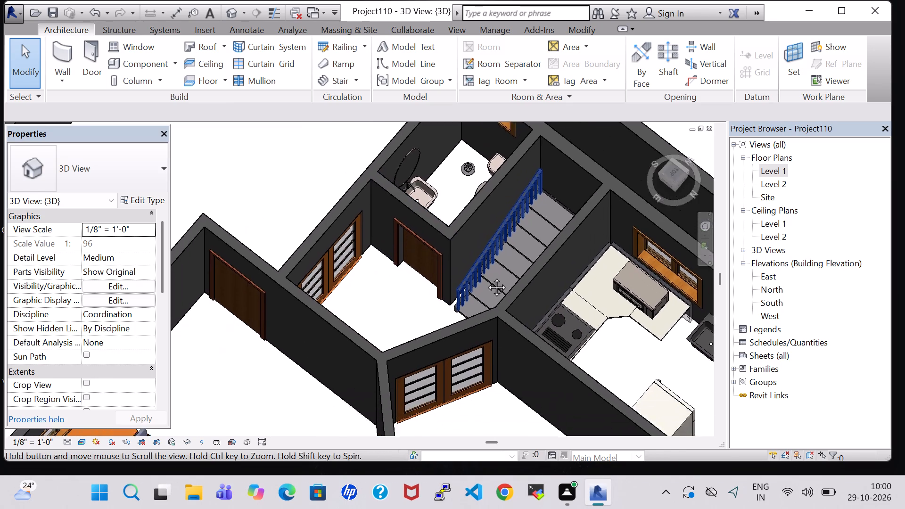
pyautogui.moveTo(486, 277); pyautogui.dragTo(521, 161, button='middle')
pyautogui.moveTo(244, 316); pyautogui.dragTo(333, 320, button='middle')
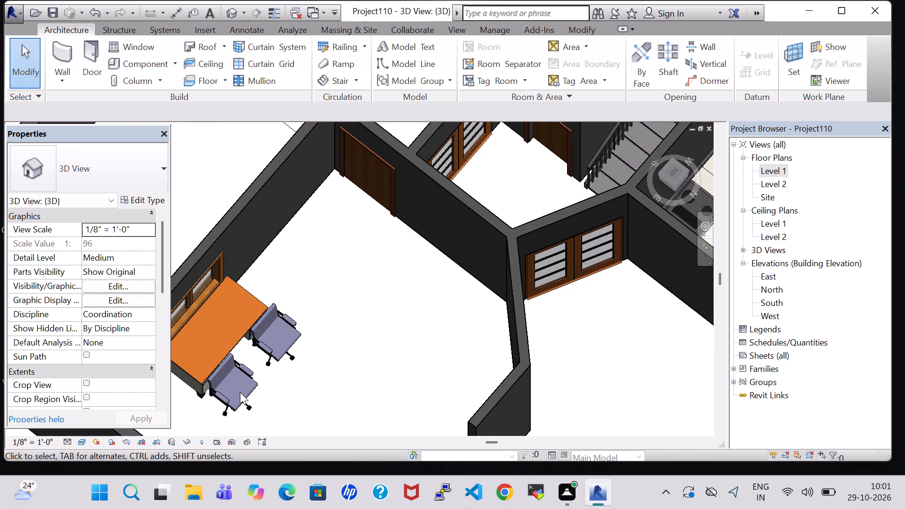
pyautogui.click(223, 361)
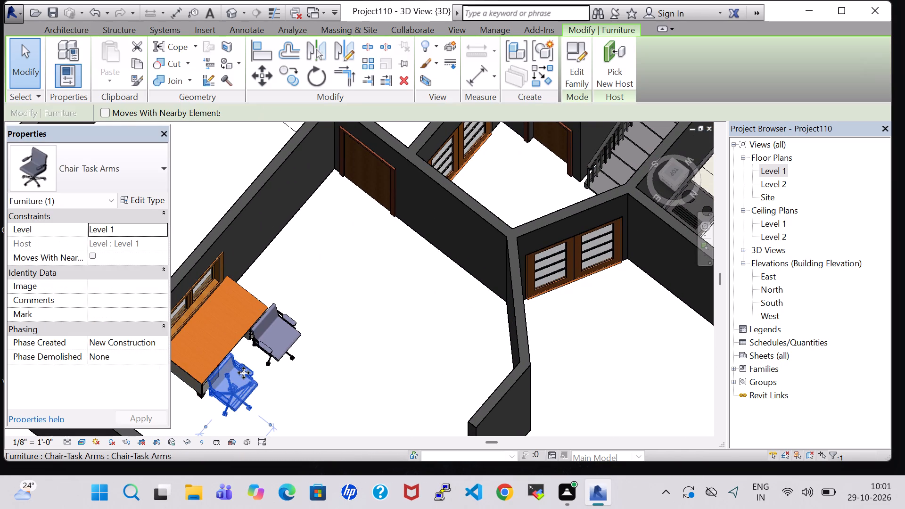
pyautogui.press('space')
pyautogui.press('space')
pyautogui.click(337, 382)
pyautogui.click(274, 314)
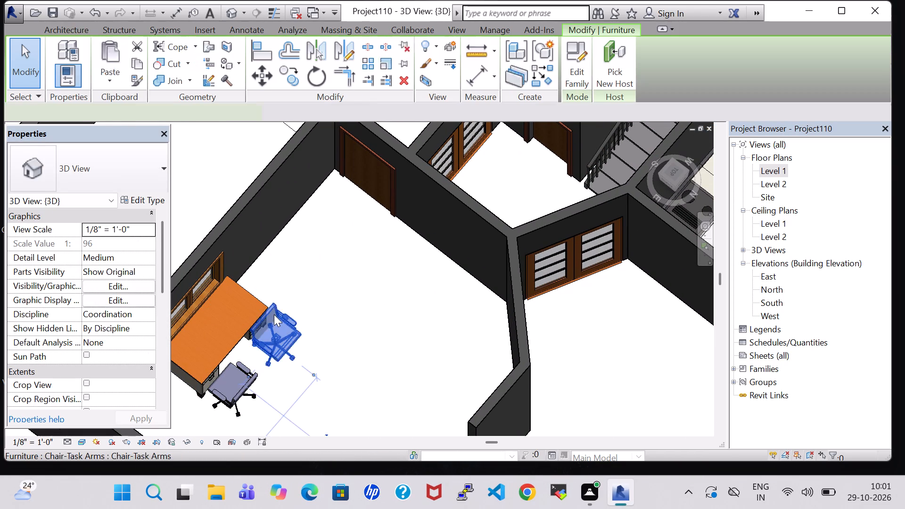
pyautogui.press('space')
pyautogui.press('space')
pyautogui.click(306, 309)
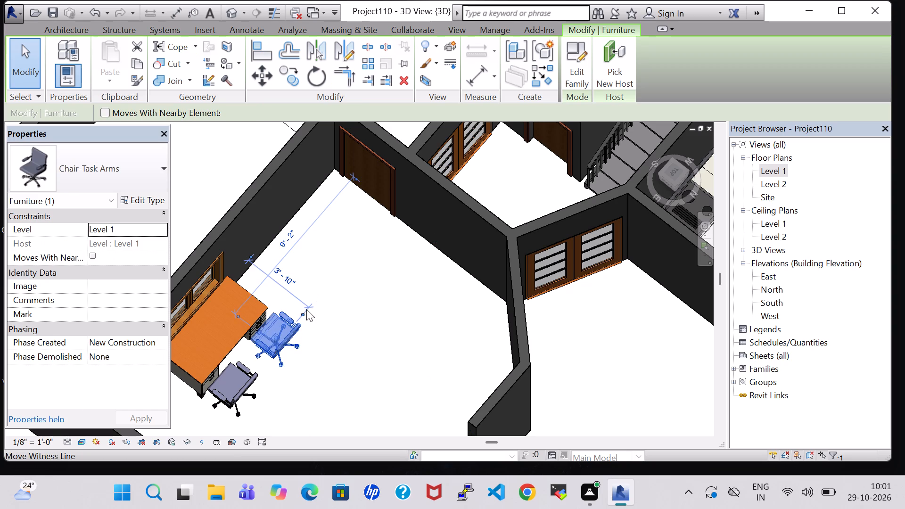
# On the Level 1 plan, nudge the two chairs toward each other within the desk's width, about 9'-7" and 12'-4" from the door-side wall.
pyautogui.doubleClick(782, 173)
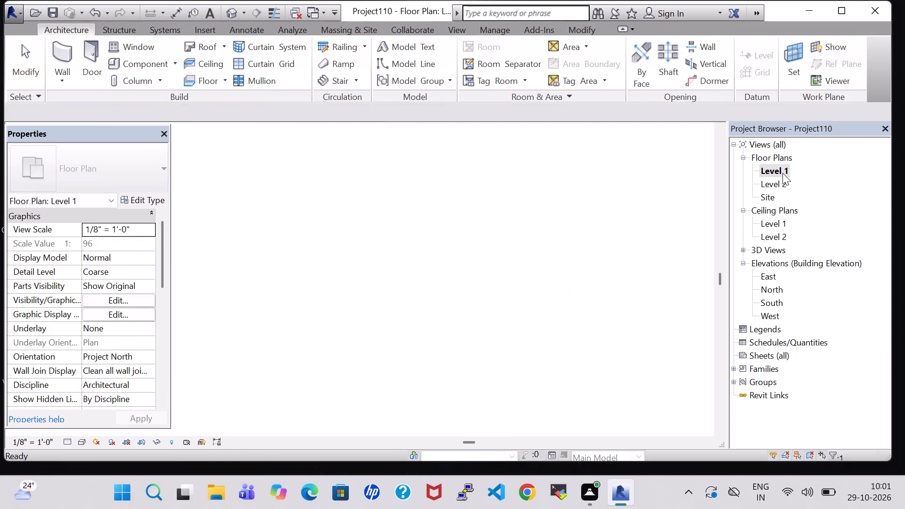
pyautogui.press('Right')
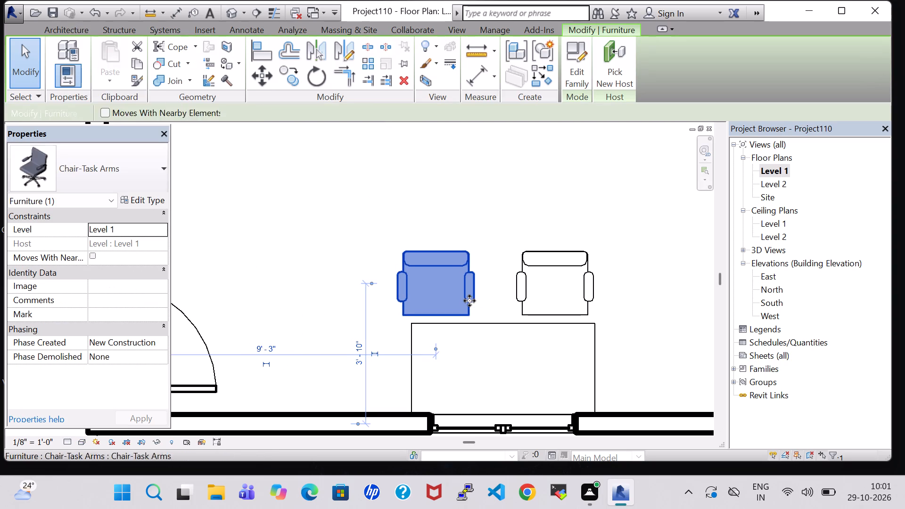
pyautogui.press('Right')
pyautogui.press('Right')
pyautogui.press('Right')
pyautogui.press('Right')
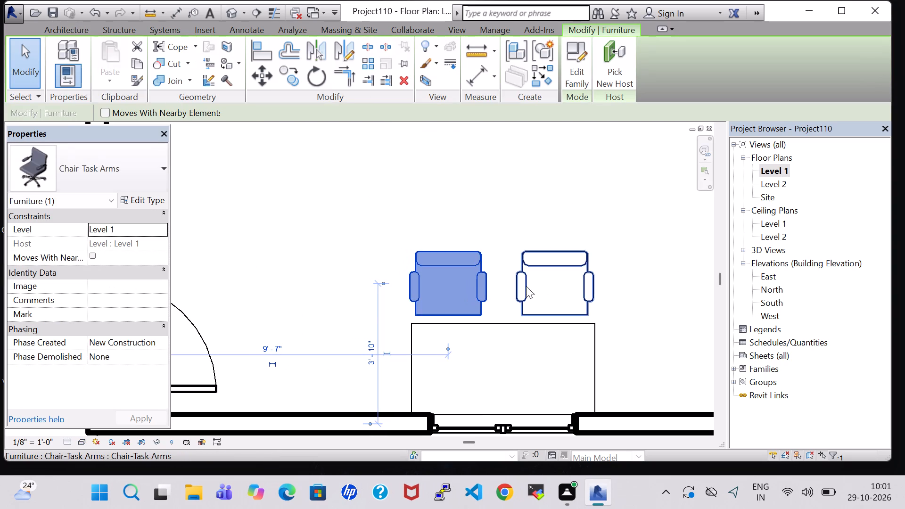
pyautogui.click(527, 286)
pyautogui.press('Left')
pyautogui.press('Left')
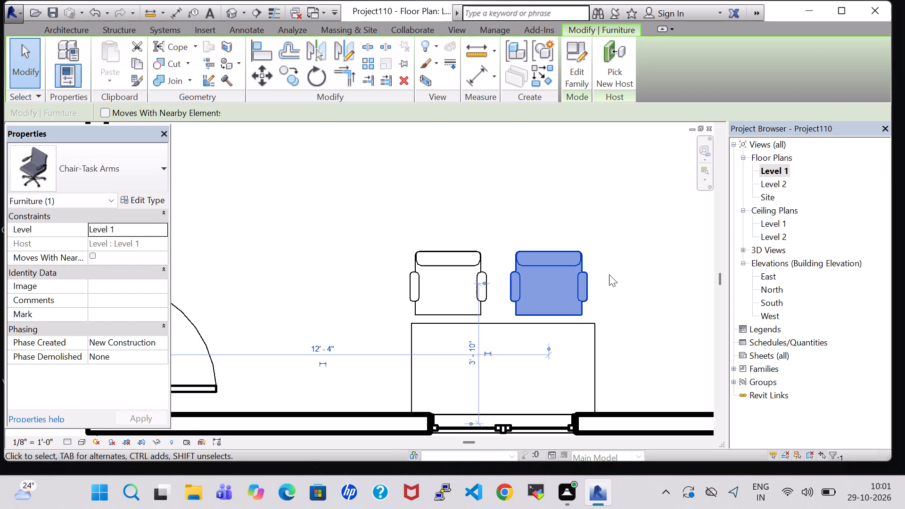
pyautogui.click(619, 272)
# Load the Sofa family from the Furniture Seating library.
pyautogui.scroll(-5, 619, 272)
pyautogui.moveTo(619, 272); pyautogui.dragTo(554, 351, button='middle')
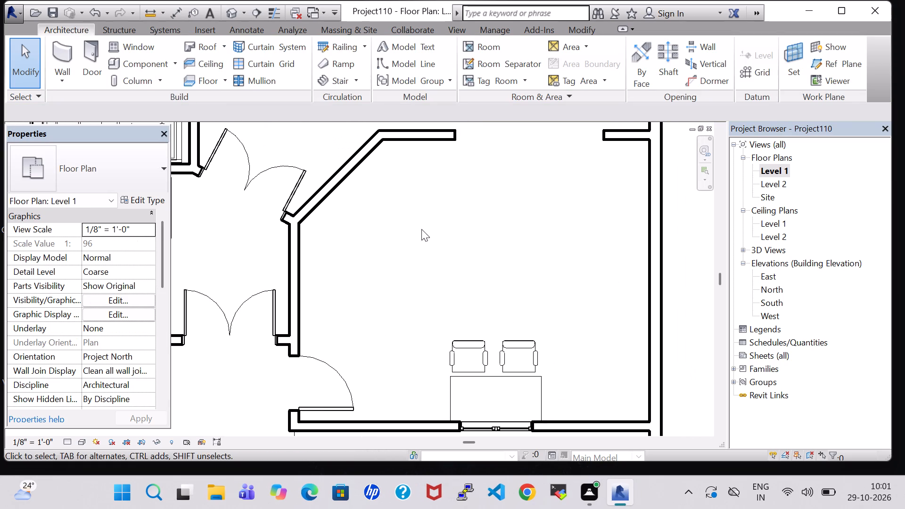
pyautogui.click(117, 66)
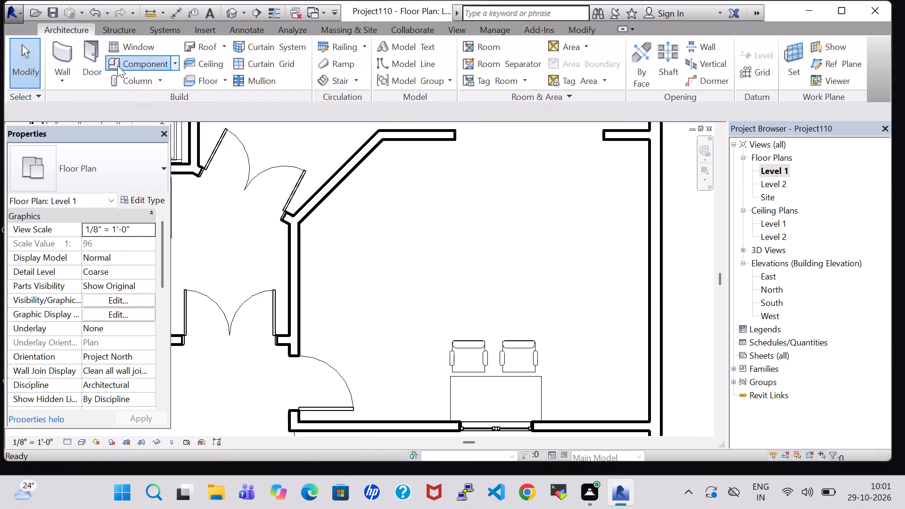
pyautogui.click(575, 59)
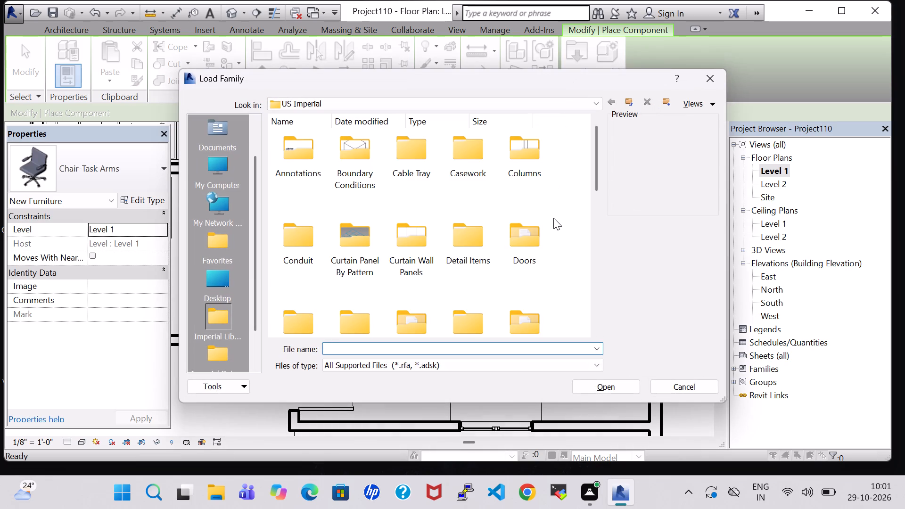
pyautogui.scroll(-1, 523, 280)
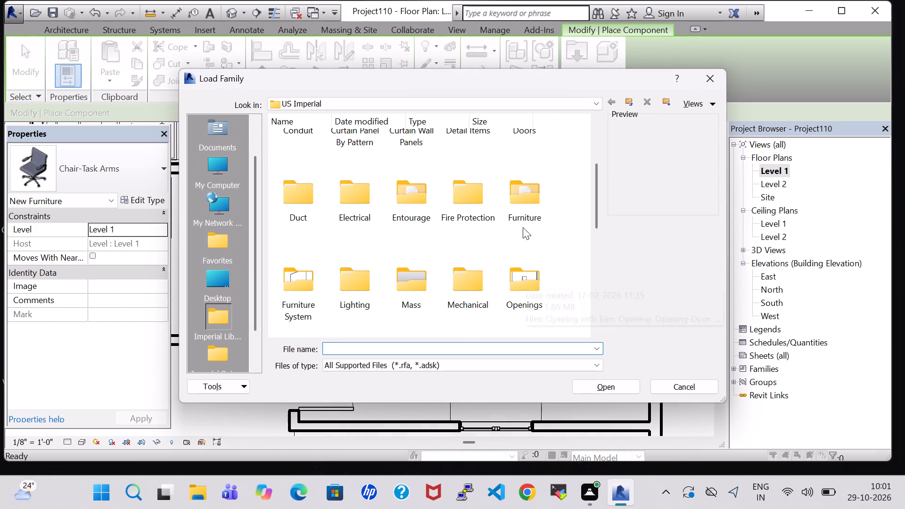
pyautogui.doubleClick(521, 189)
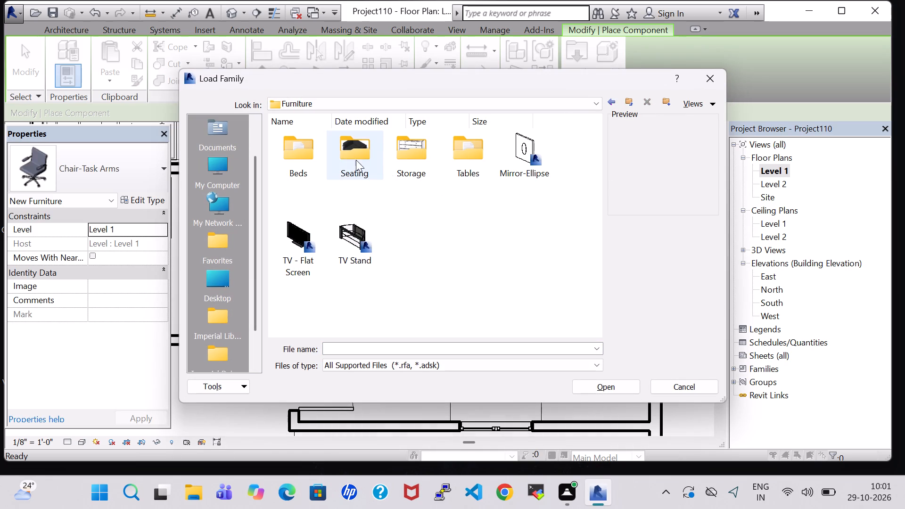
pyautogui.doubleClick(343, 158)
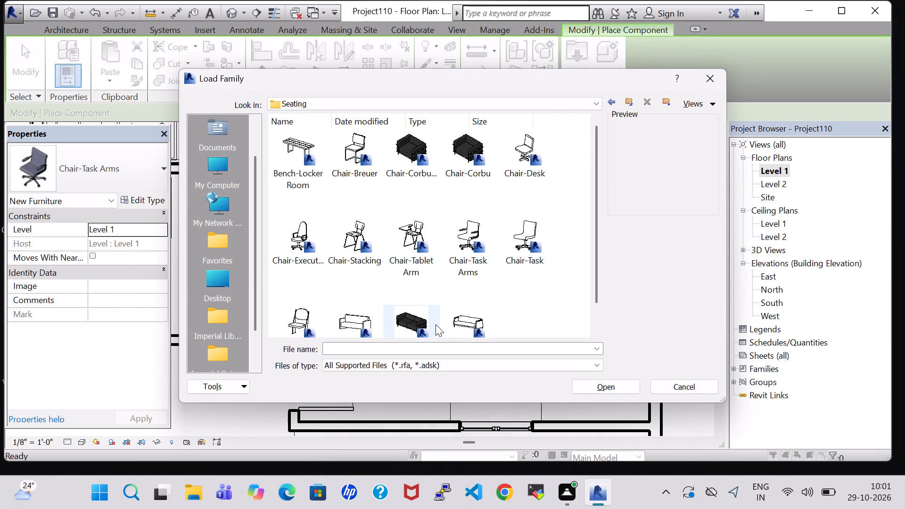
pyautogui.click(421, 320)
pyautogui.click(358, 317)
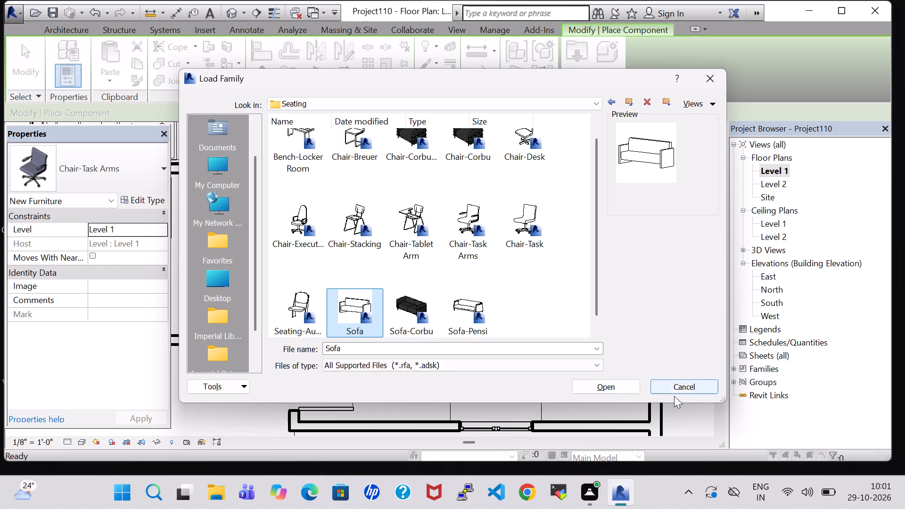
pyautogui.click(609, 387)
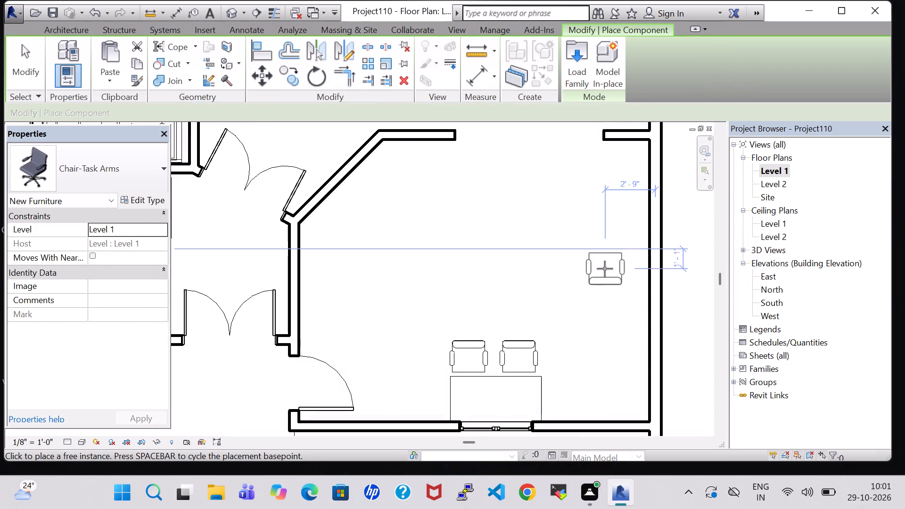
pyautogui.press('Escape')
# Place a 72" Sofa in the angled-corner room, turned so its back runs along the outer wall opposite the door.
pyautogui.scroll(-2, 450, 254)
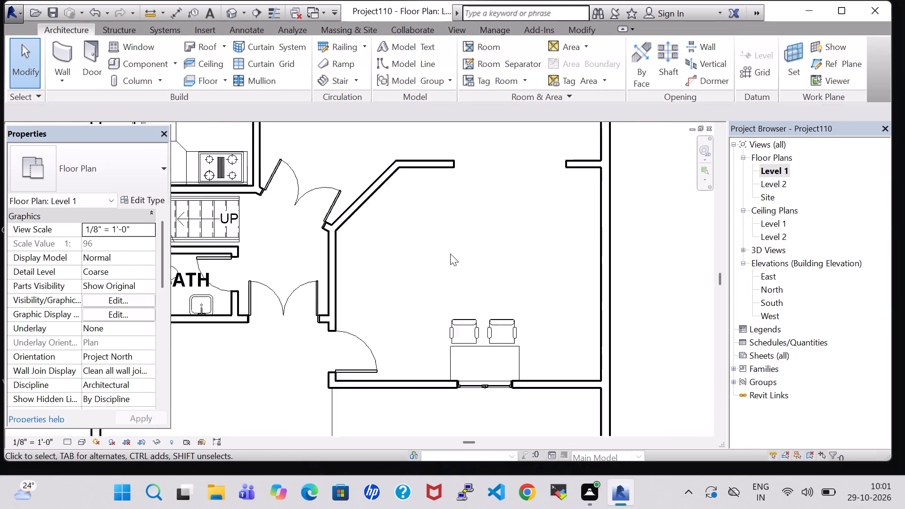
pyautogui.scroll(-4, 450, 254)
pyautogui.moveTo(443, 240); pyautogui.dragTo(492, 382, button='middle')
pyautogui.moveTo(492, 382); pyautogui.dragTo(466, 312, button='middle')
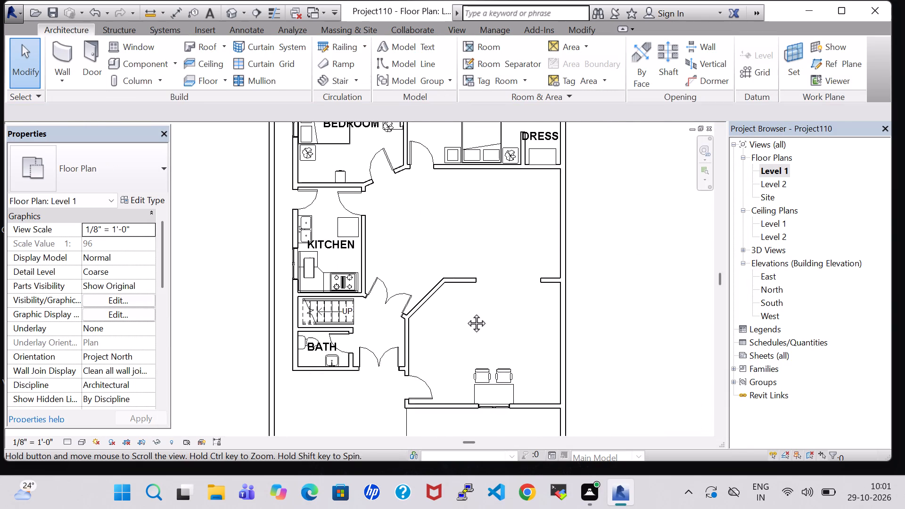
pyautogui.moveTo(466, 312); pyautogui.dragTo(465, 310, button='middle')
pyautogui.scroll(-1, 465, 306)
pyautogui.moveTo(465, 306); pyautogui.dragTo(450, 277, button='middle')
pyautogui.click(131, 60)
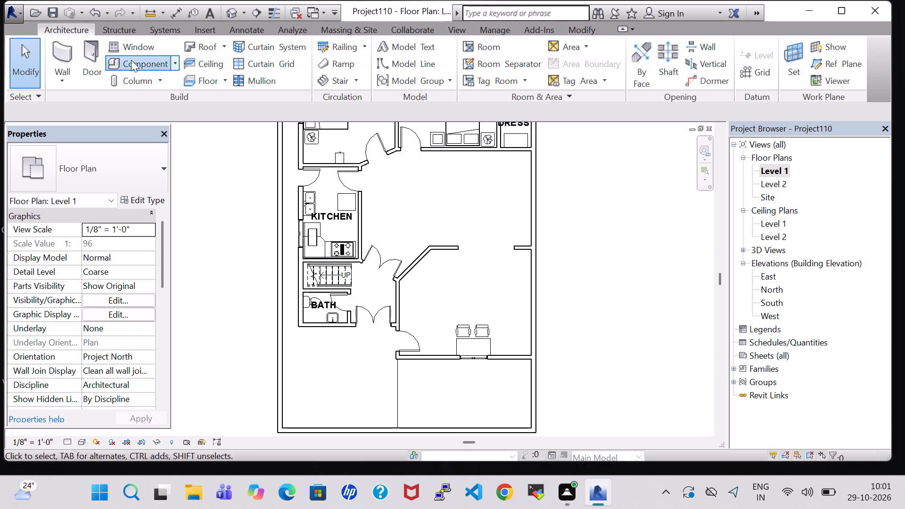
pyautogui.click(121, 162)
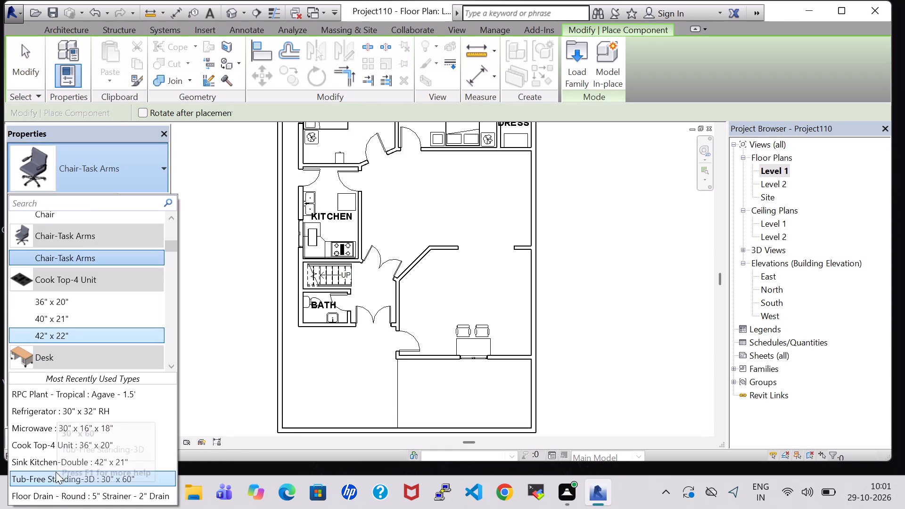
pyautogui.scroll(4, 62, 294)
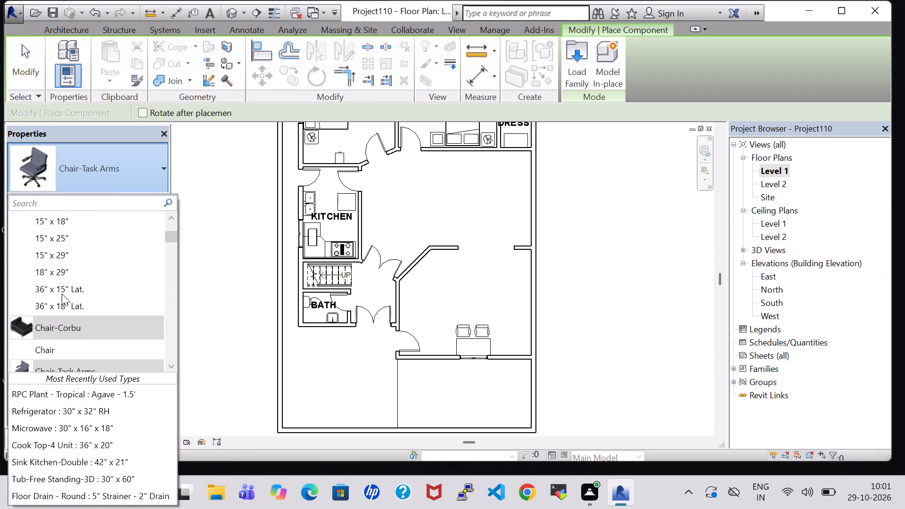
pyautogui.scroll(4, 62, 294)
pyautogui.scroll(-1, 62, 294)
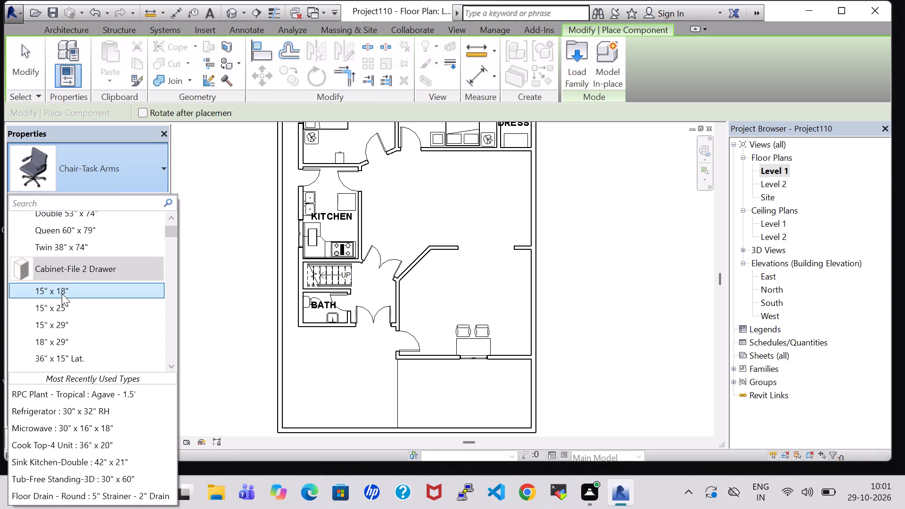
pyautogui.scroll(-9, 62, 294)
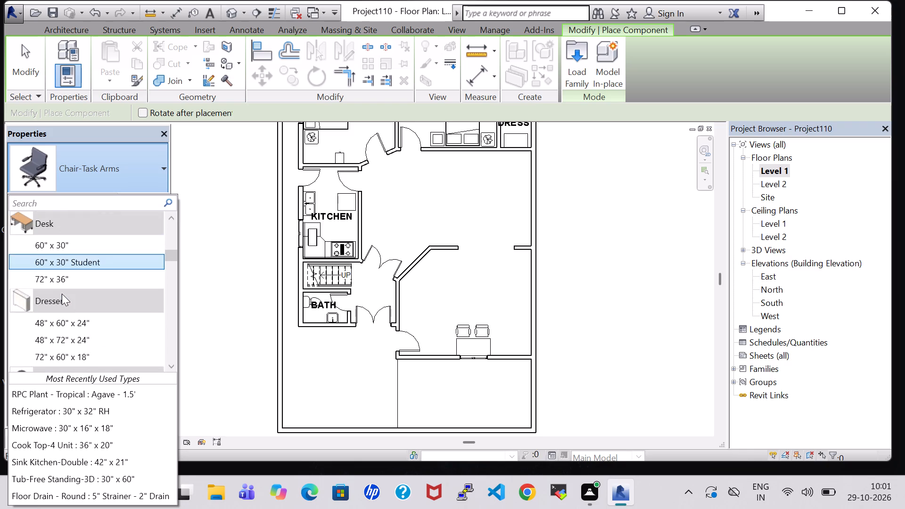
pyautogui.scroll(-14, 62, 294)
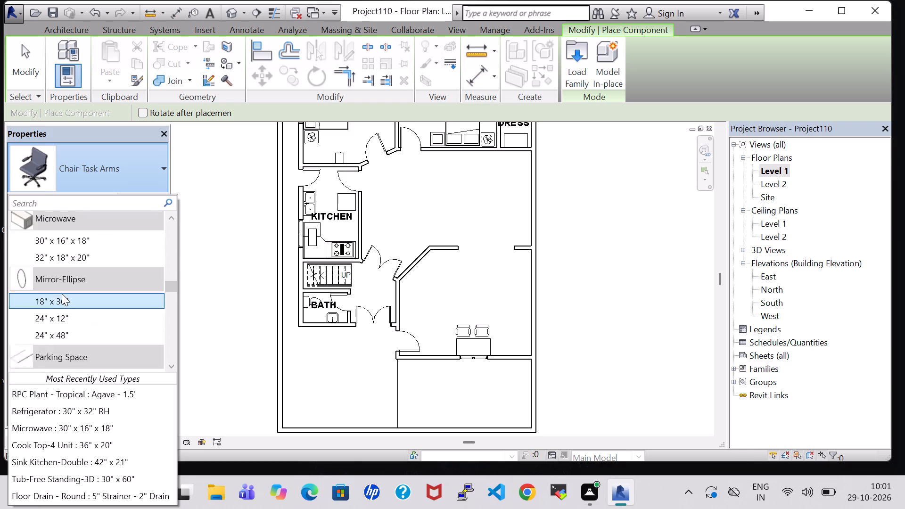
pyautogui.scroll(-7, 62, 294)
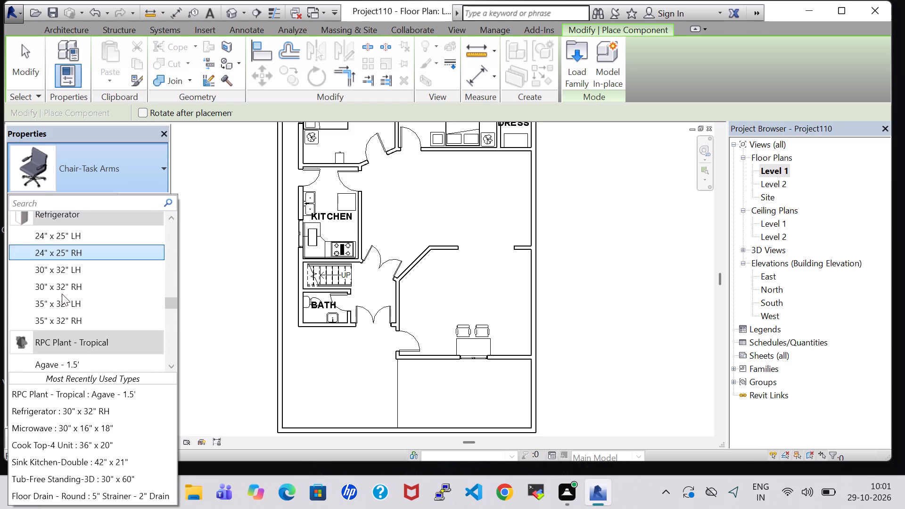
pyautogui.scroll(-17, 62, 294)
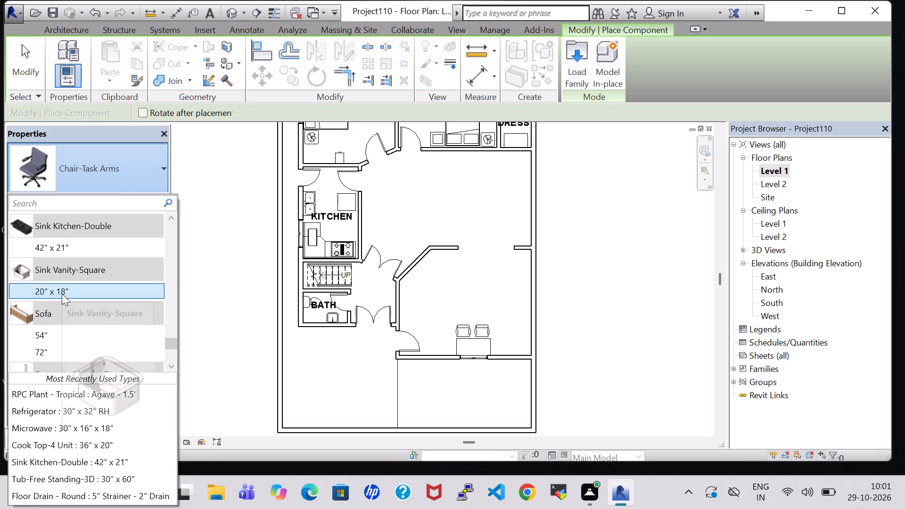
pyautogui.scroll(-2, 62, 318)
pyautogui.click(61, 288)
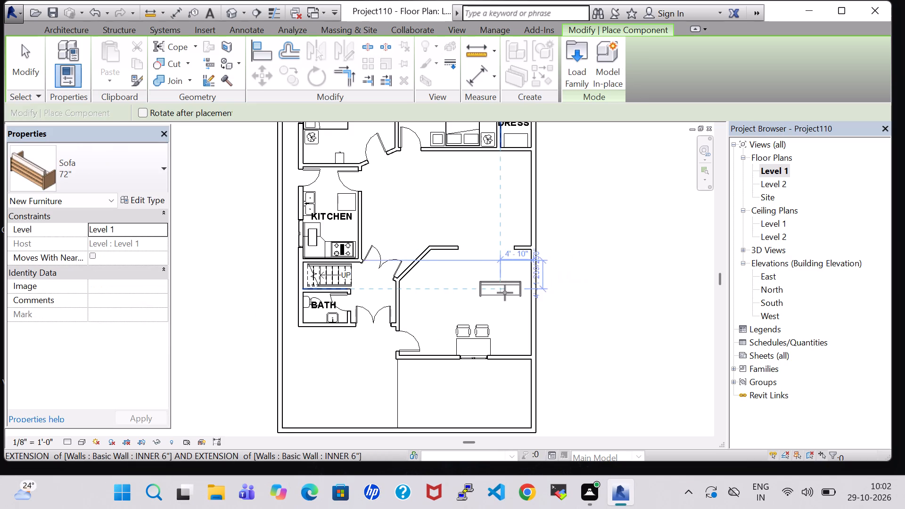
pyautogui.press('space')
pyautogui.press('space')
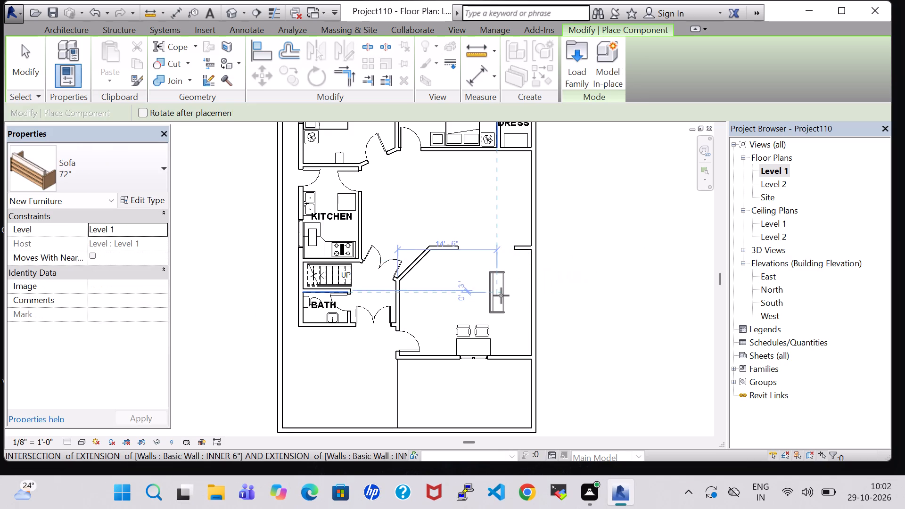
pyautogui.press('space')
pyautogui.press('space')
pyautogui.press('space')
pyautogui.press('space')
pyautogui.scroll(2, 501, 296)
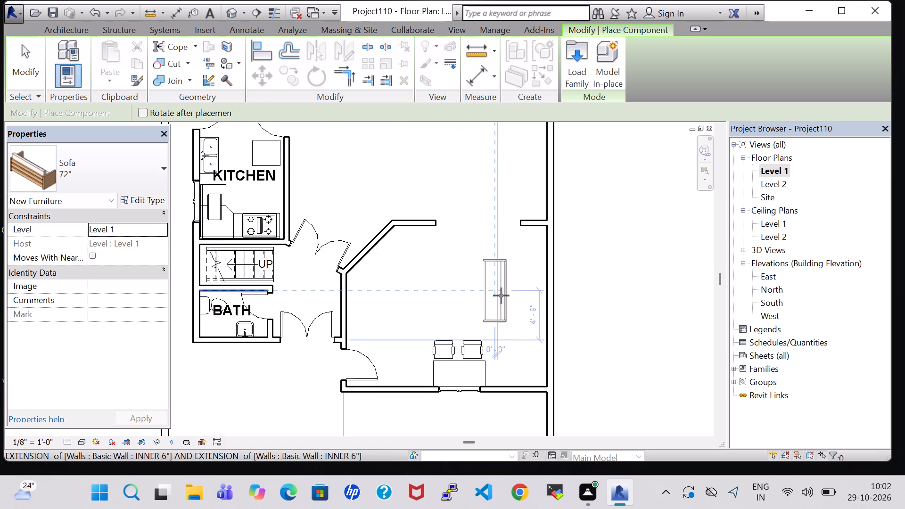
pyautogui.scroll(4, 501, 296)
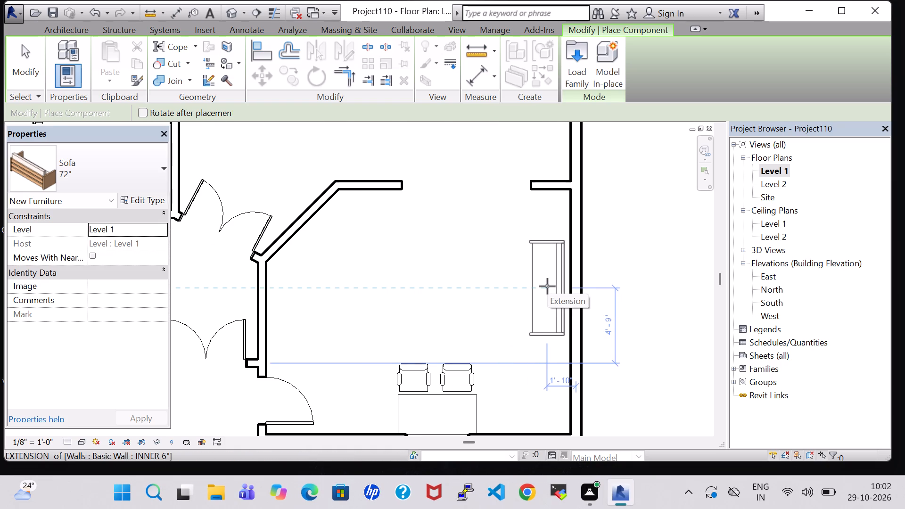
pyautogui.click(548, 284)
pyautogui.press('Escape')
pyautogui.press('Escape')
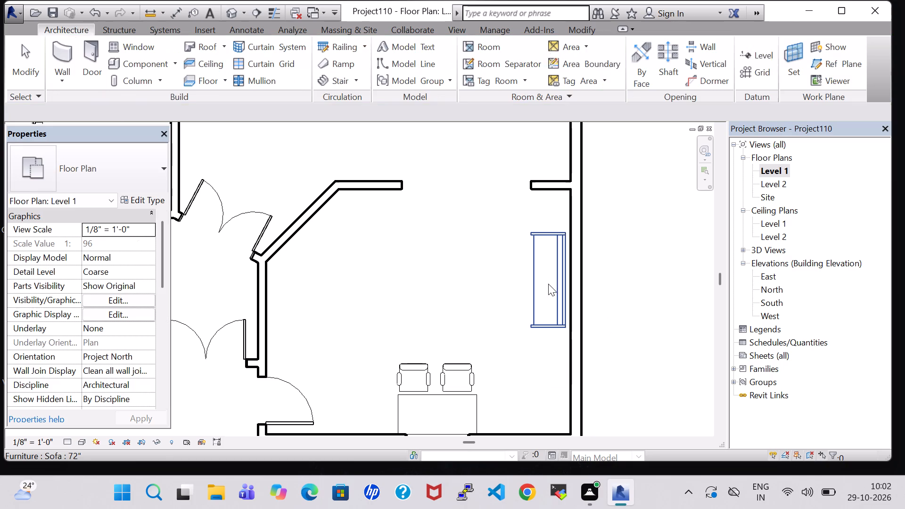
# Load the Table-Ellipse family from the Furniture Tables library and place a 72" x 36" table parallel to the sofa, 14'-4" from the door-side wall.
pyautogui.click(134, 66)
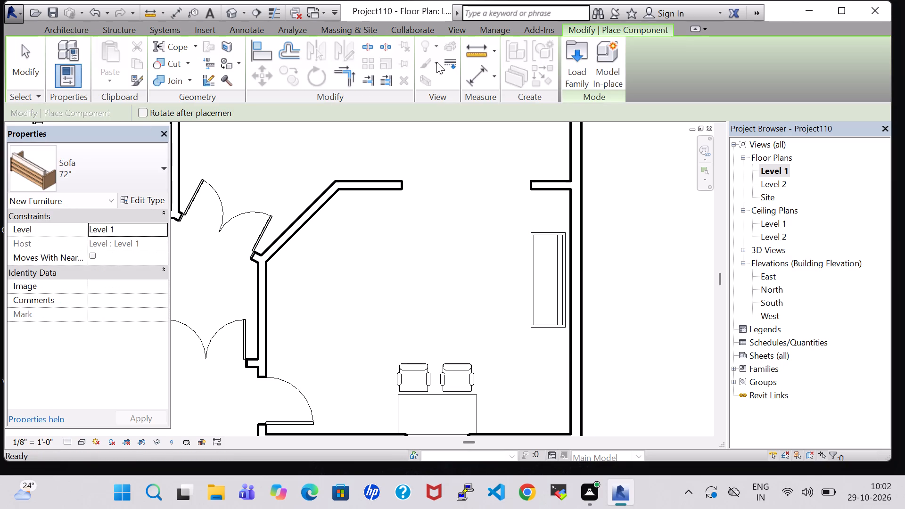
pyautogui.click(576, 57)
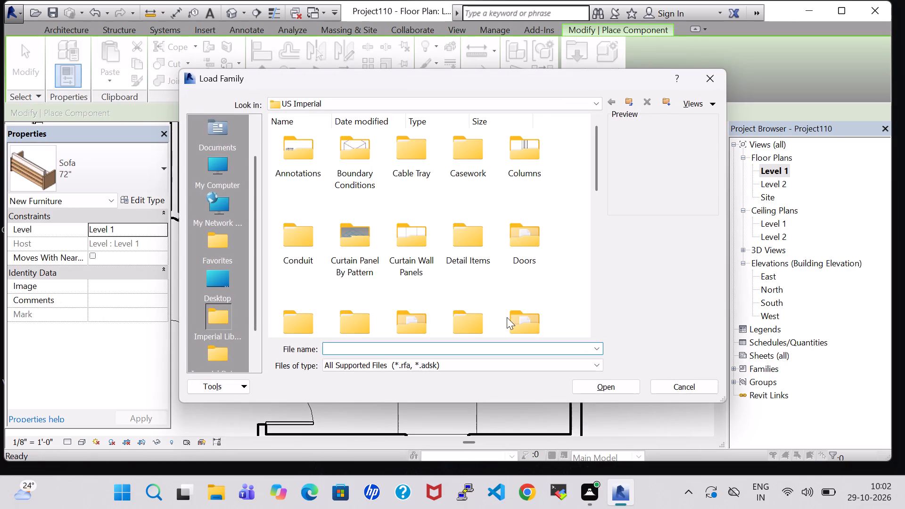
pyautogui.doubleClick(507, 317)
pyautogui.doubleClick(450, 152)
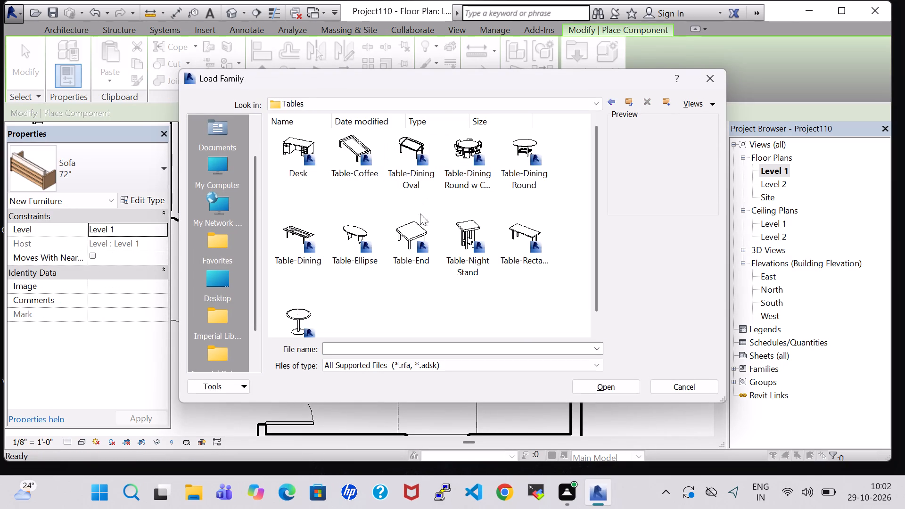
pyautogui.click(354, 215)
pyautogui.click(354, 230)
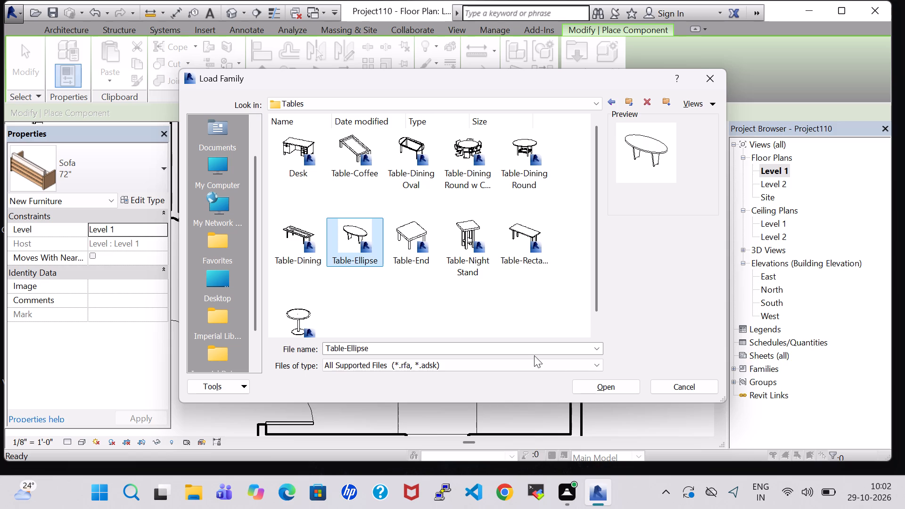
pyautogui.click(581, 386)
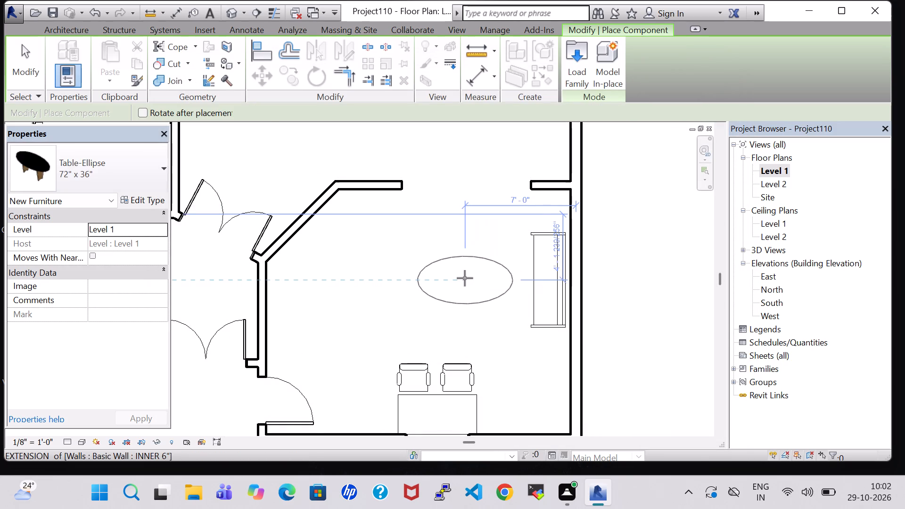
pyautogui.press('space')
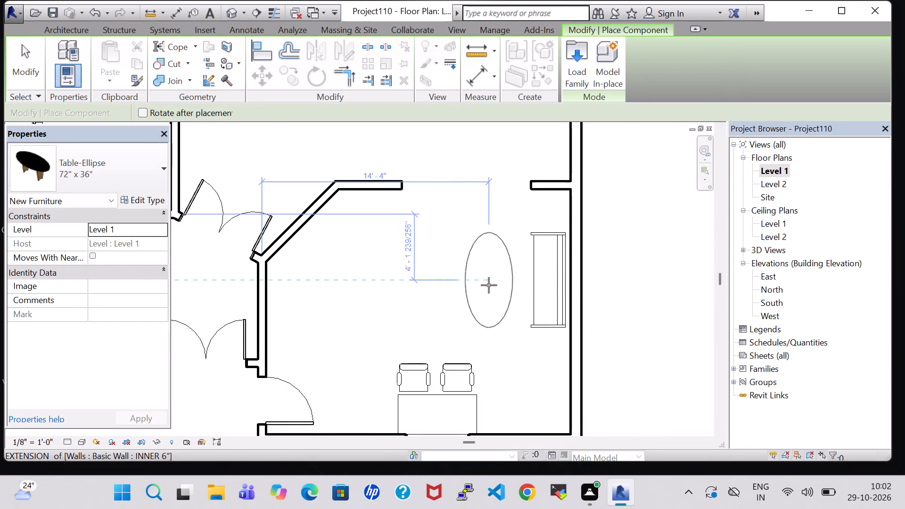
pyautogui.click(489, 286)
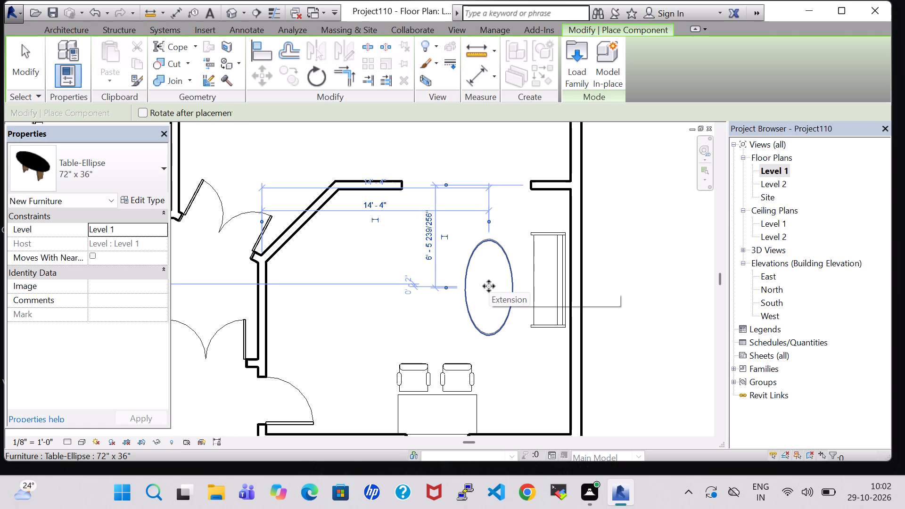
pyautogui.press('Escape')
pyautogui.press('Escape')
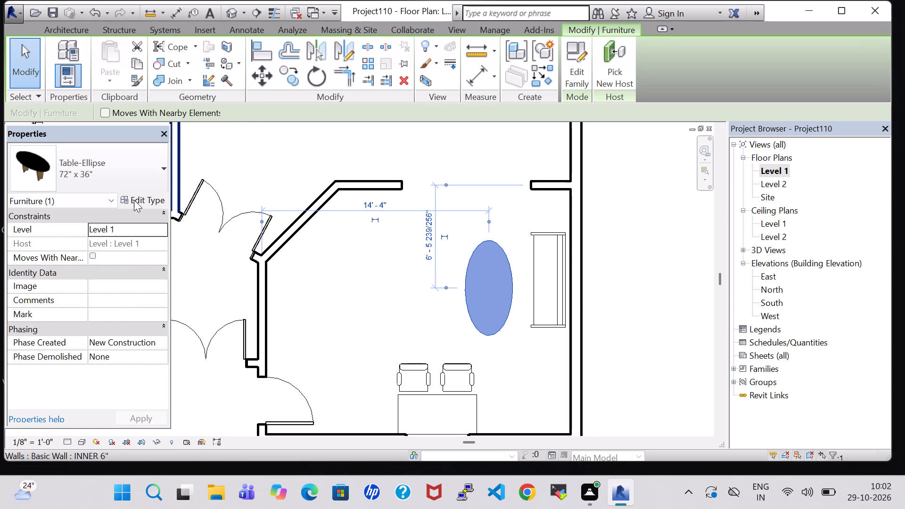
# In the 3D view, change the elliptical table type's Top Material to Plywood, Sheathing.
pyautogui.click(231, 14)
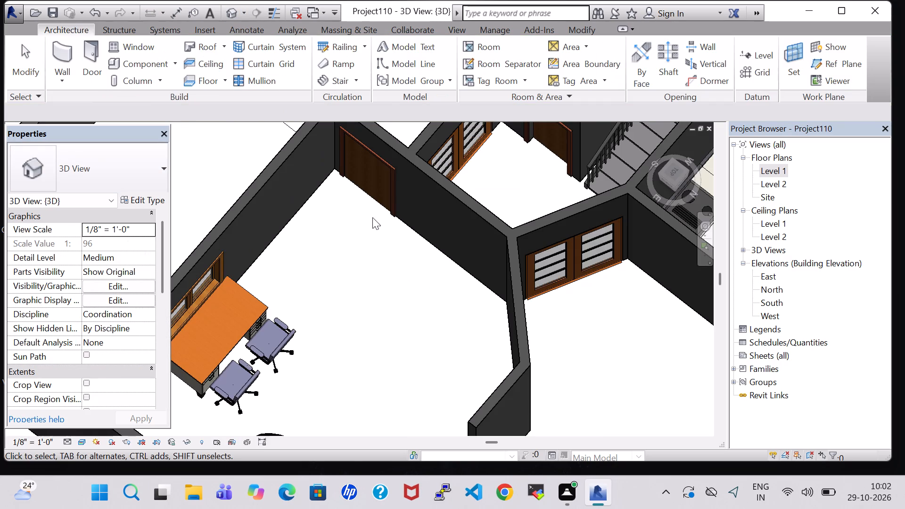
pyautogui.scroll(-6, 385, 235)
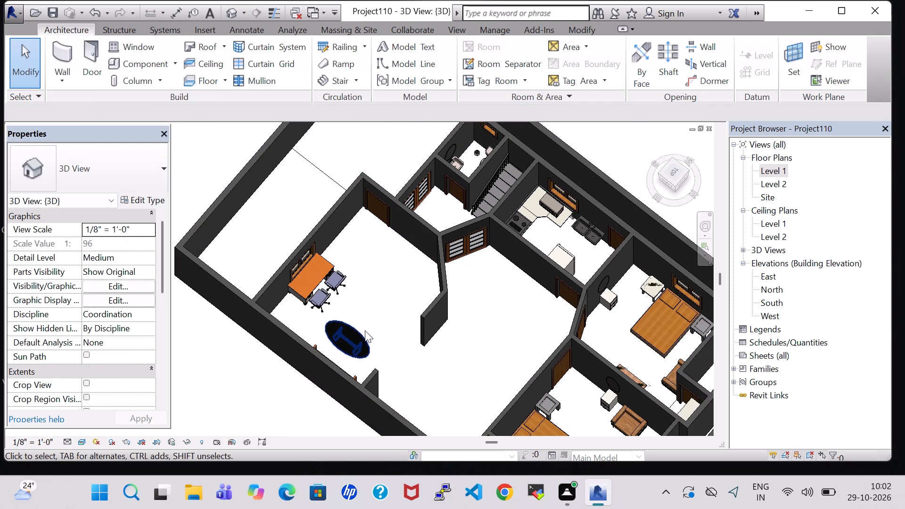
pyautogui.click(365, 330)
pyautogui.click(140, 193)
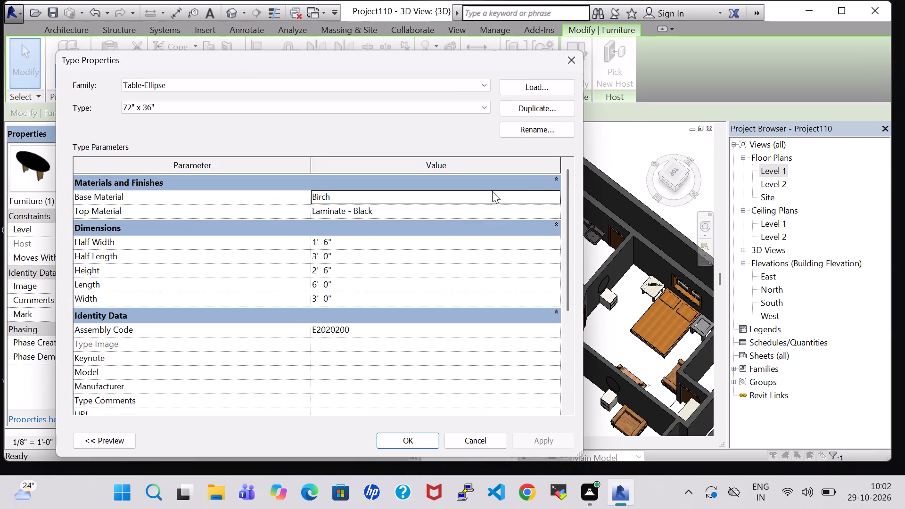
pyautogui.click(555, 207)
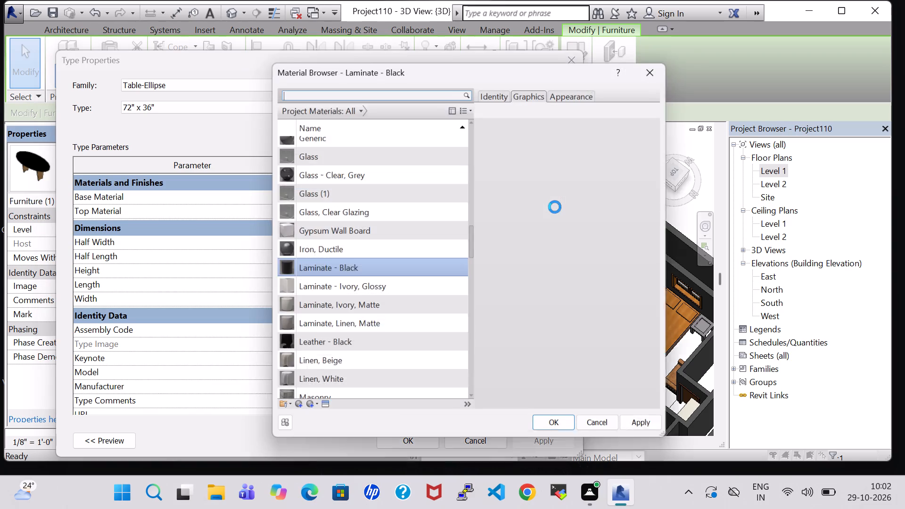
pyautogui.scroll(-12, 354, 285)
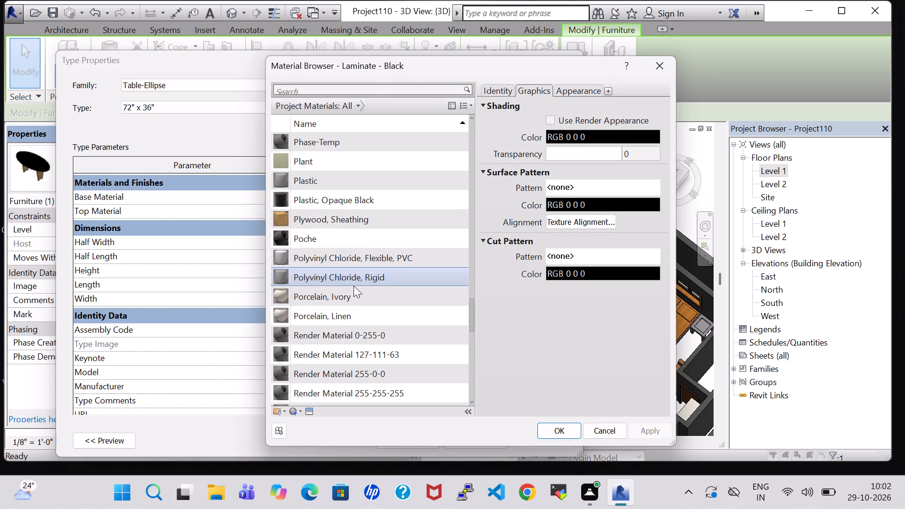
pyautogui.click(337, 165)
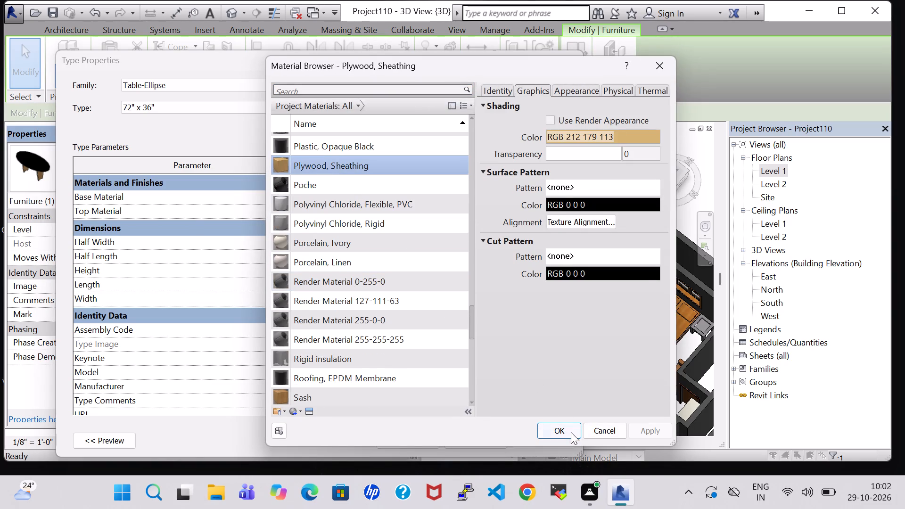
pyautogui.click(571, 432)
pyautogui.click(419, 442)
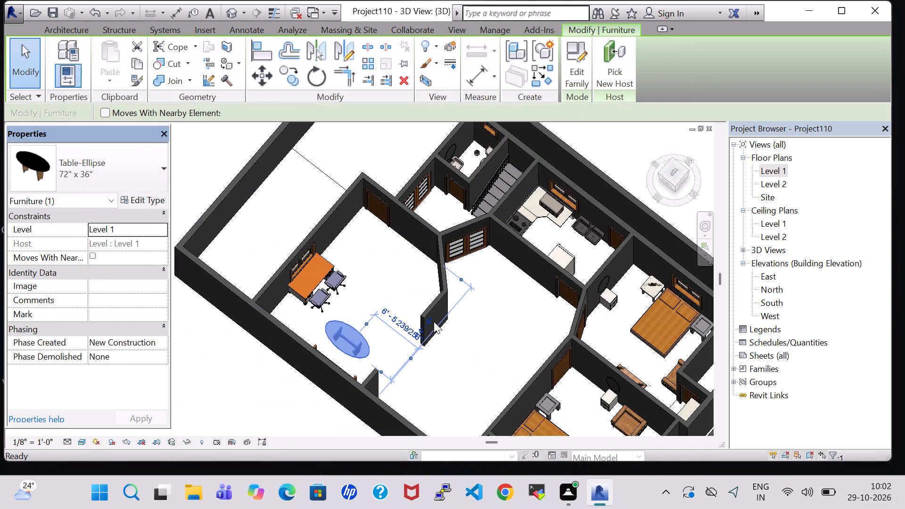
pyautogui.click(463, 362)
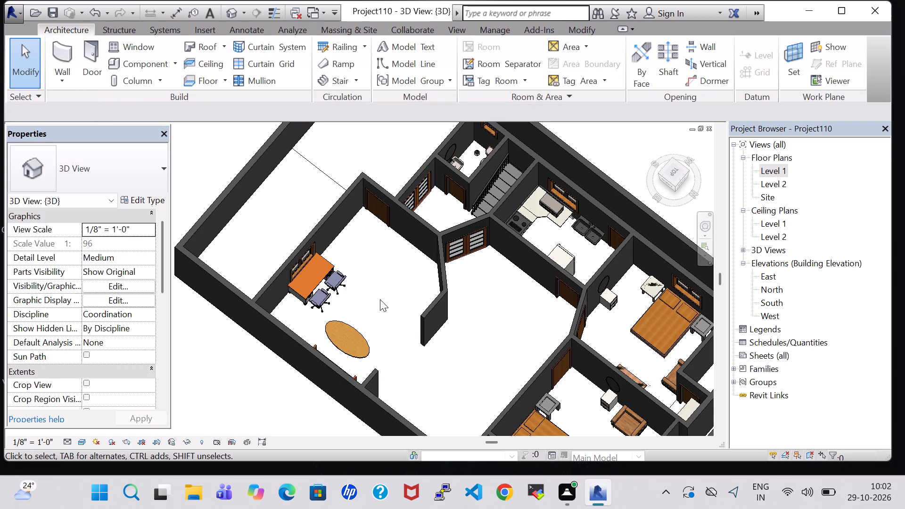
pyautogui.keyDown('shift'); pyautogui.moveTo(381, 298); pyautogui.dragTo(368, 343, button='middle'); pyautogui.keyUp('shift')
pyautogui.scroll(6, 368, 343)
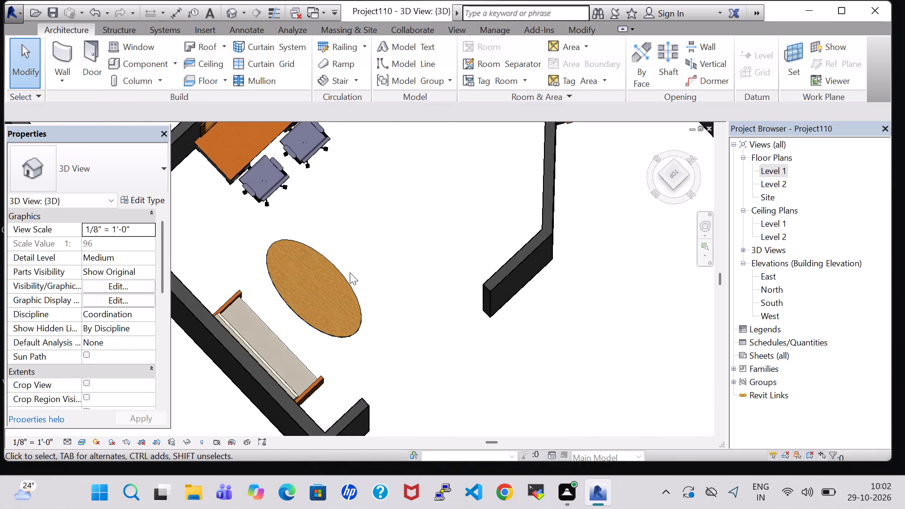
# In the Level 1 floor plan, place another Tropical Agave - 1.5' plant like the bedroom ones on the elliptical table's edge facing away from the sofa.
pyautogui.doubleClick(777, 168)
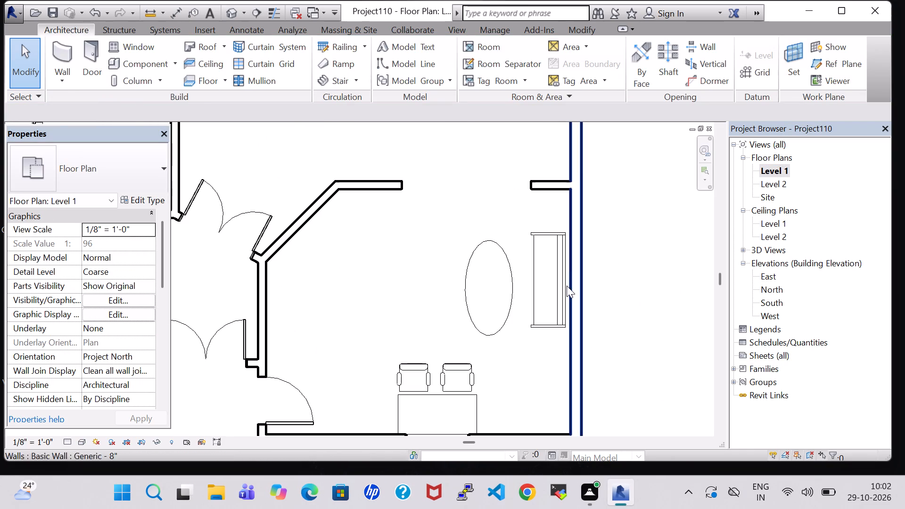
pyautogui.scroll(-4, 560, 286)
pyautogui.moveTo(392, 247); pyautogui.dragTo(393, 252, button='middle')
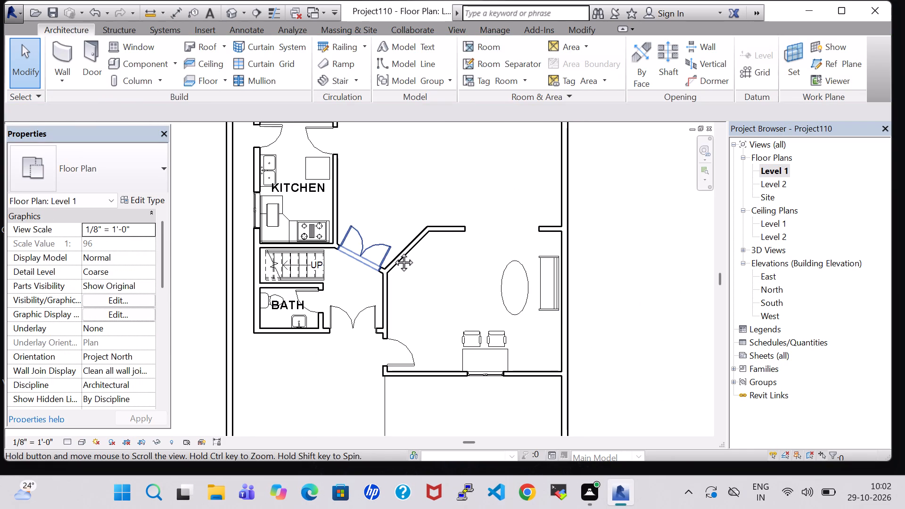
pyautogui.moveTo(393, 252); pyautogui.dragTo(402, 453, button='middle')
pyautogui.click(510, 288)
pyautogui.rightClick(510, 288)
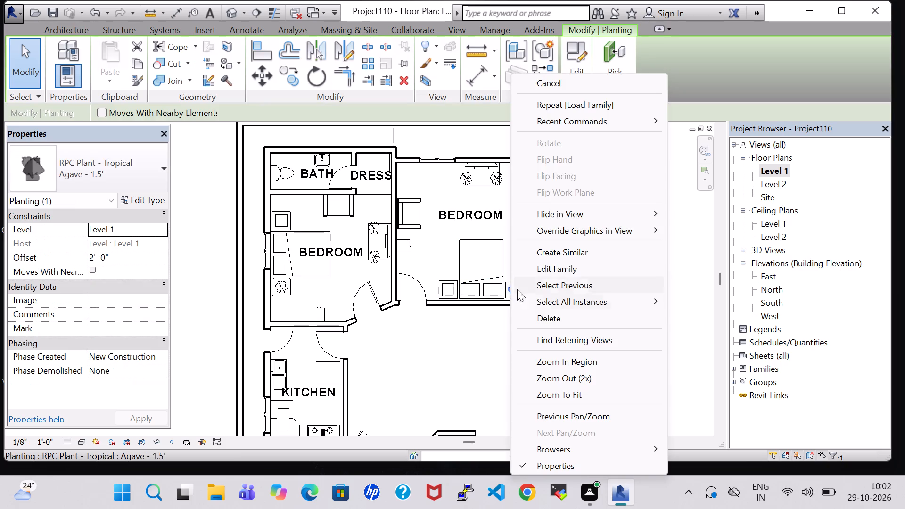
pyautogui.click(572, 255)
pyautogui.moveTo(539, 379); pyautogui.dragTo(527, 352, button='middle')
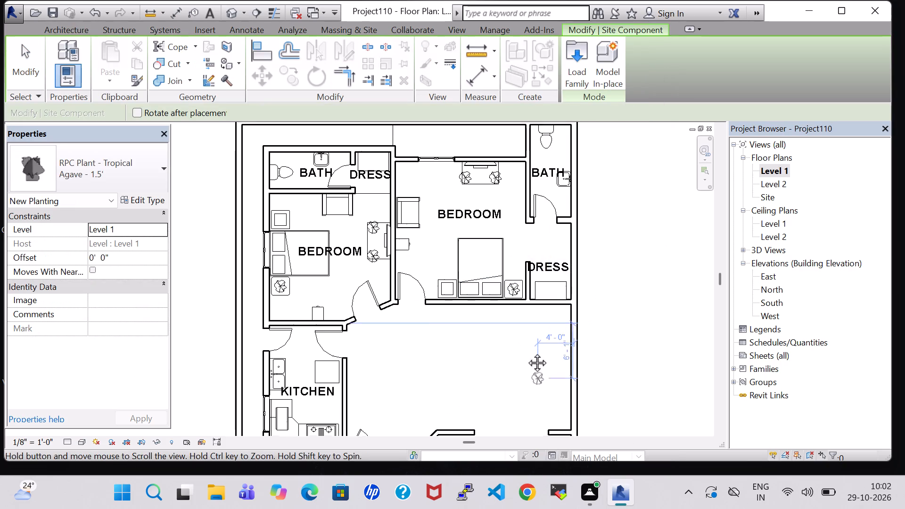
pyautogui.moveTo(527, 352); pyautogui.dragTo(515, 263, button='middle')
pyautogui.scroll(8, 492, 383)
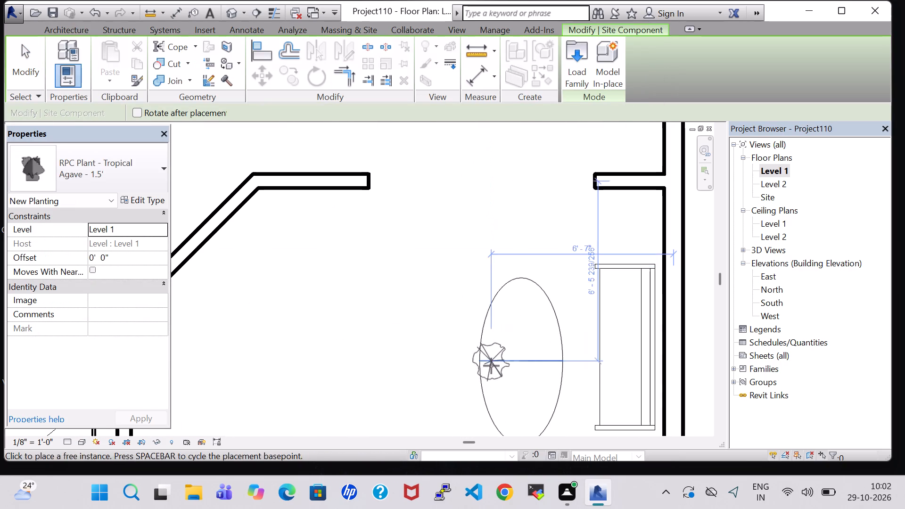
pyautogui.click(480, 355)
pyautogui.press('Escape')
pyautogui.press('Escape')
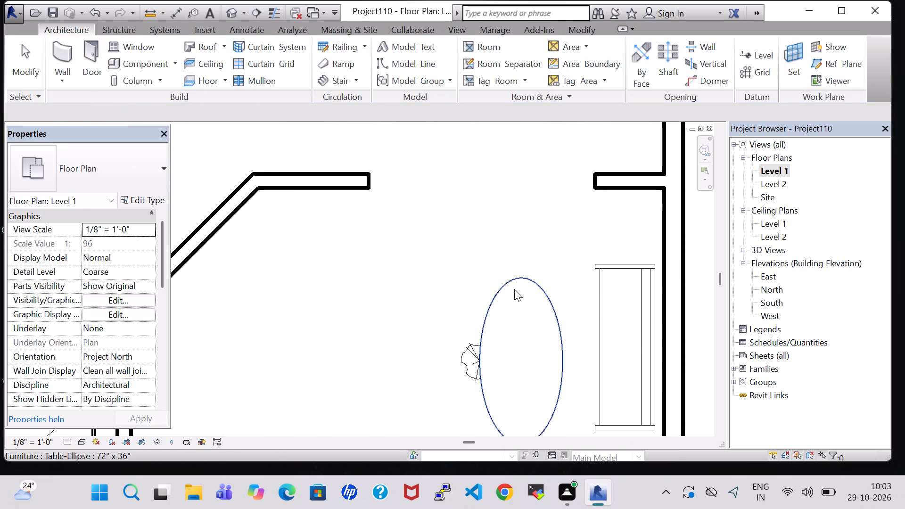
# Set the elliptical table type's Height to 2' 2".
pyautogui.click(514, 289)
pyautogui.click(150, 198)
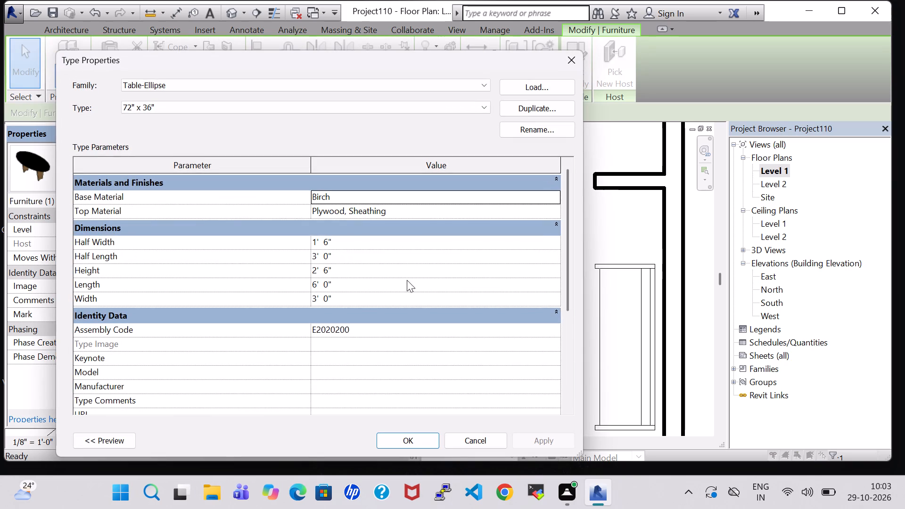
pyautogui.click(329, 273)
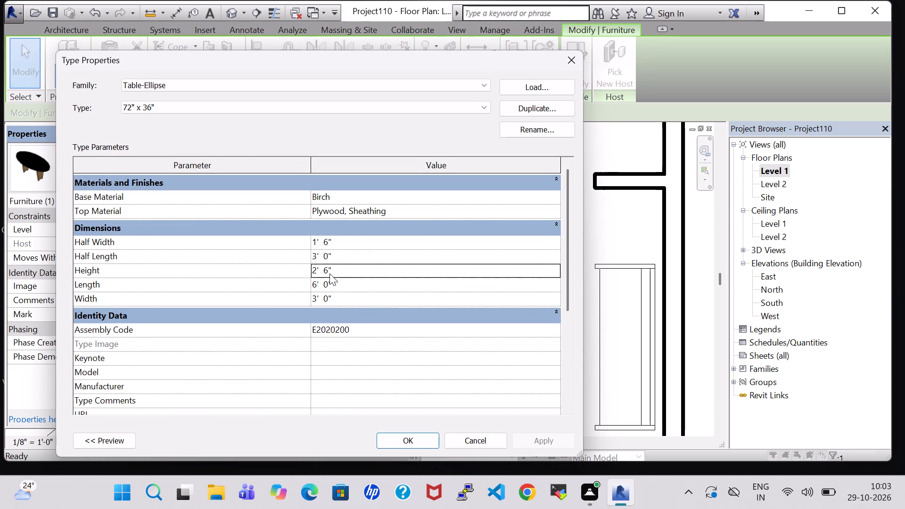
pyautogui.press('BackSpace')
pyautogui.press('2')
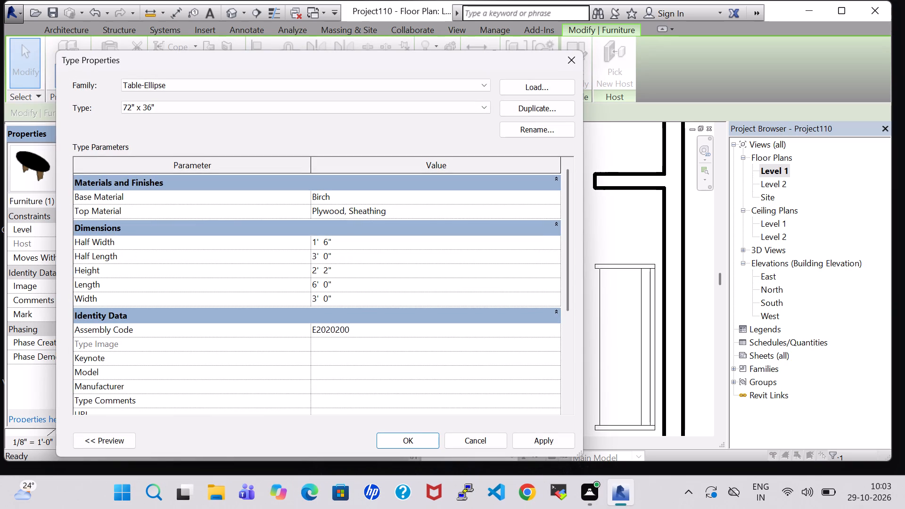
pyautogui.click(419, 439)
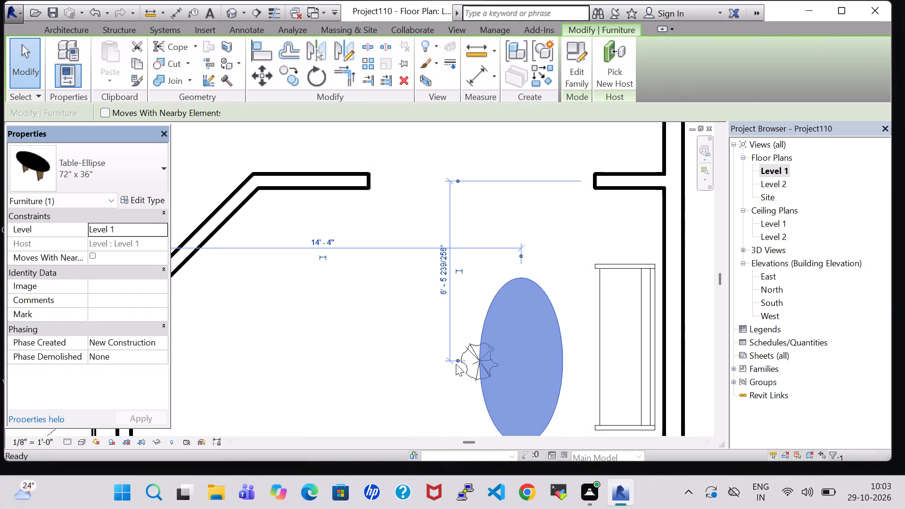
# Set the Offset of the plant at the elliptical table to 2' 2".
pyautogui.click(433, 392)
pyautogui.click(457, 361)
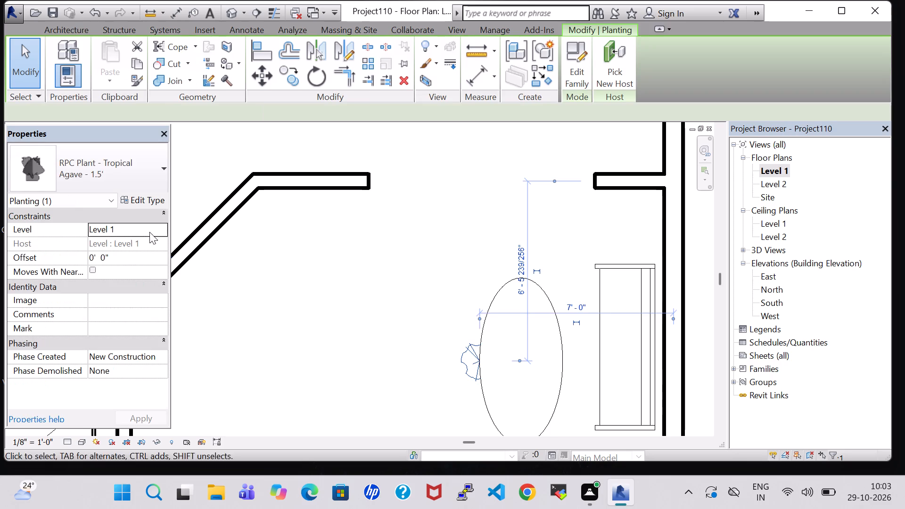
pyautogui.click(97, 256)
pyautogui.press('Left')
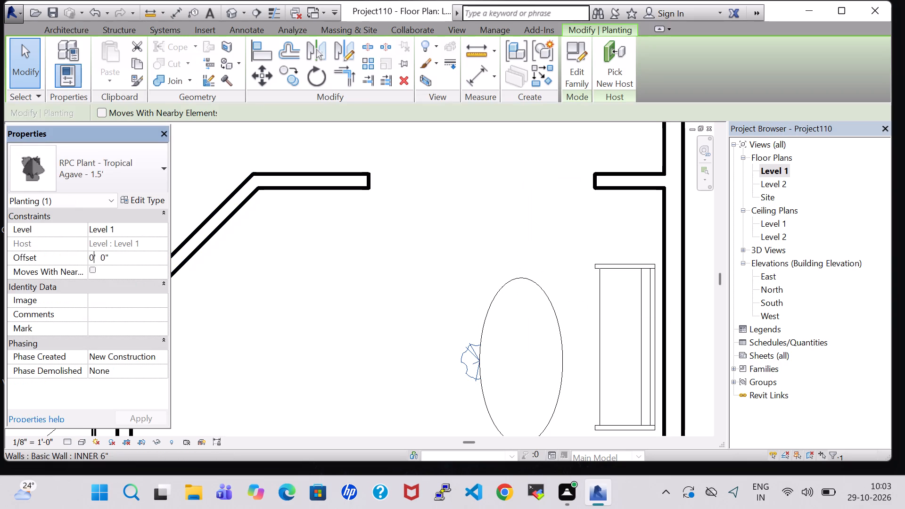
pyautogui.press('BackSpace')
pyautogui.press('2')
pyautogui.press('Right')
pyautogui.press('Right')
pyautogui.press('Right')
pyautogui.press('Right')
pyautogui.press('BackSpace')
pyautogui.press('2')
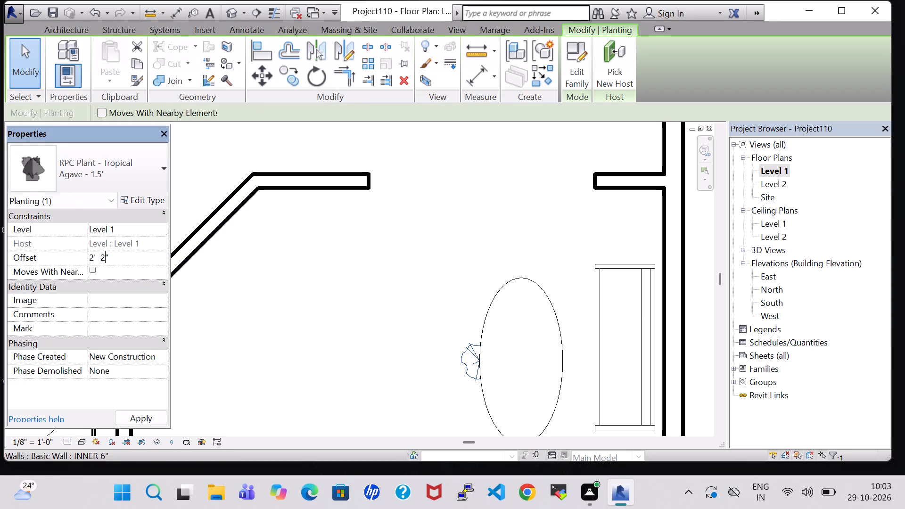
# Nudge the plant toward the sofa to the centre of the elliptical table, 5'-6" from the outer wall.
pyautogui.press('Right')
pyautogui.press('Right')
pyautogui.press('Right')
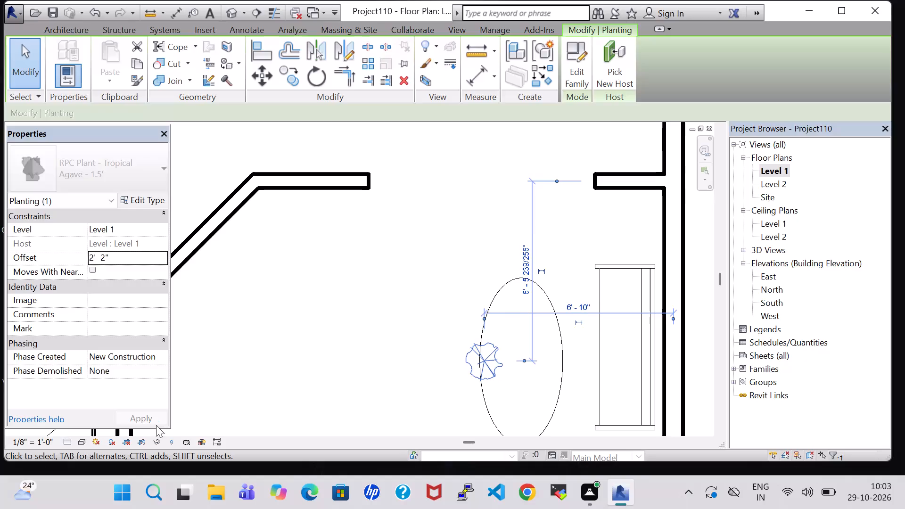
pyautogui.press('Right')
pyautogui.press('Right')
pyautogui.press('Right')
pyautogui.press('Right')
pyautogui.press('Right')
pyautogui.press('Right')
pyautogui.press('Right')
pyautogui.press('Right')
pyautogui.press('Right')
pyautogui.press('Right')
pyautogui.press('Right')
pyautogui.press('Right')
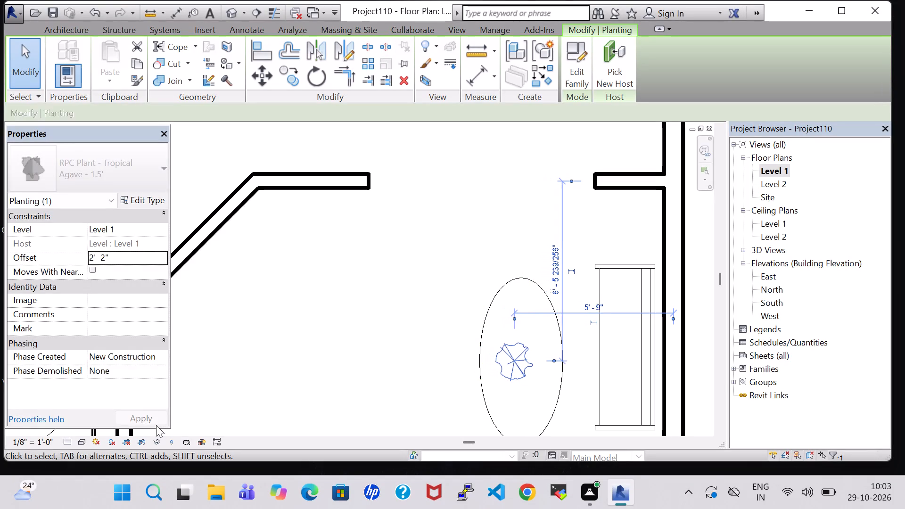
pyautogui.press('Right')
pyautogui.press('Right')
pyautogui.press('Right')
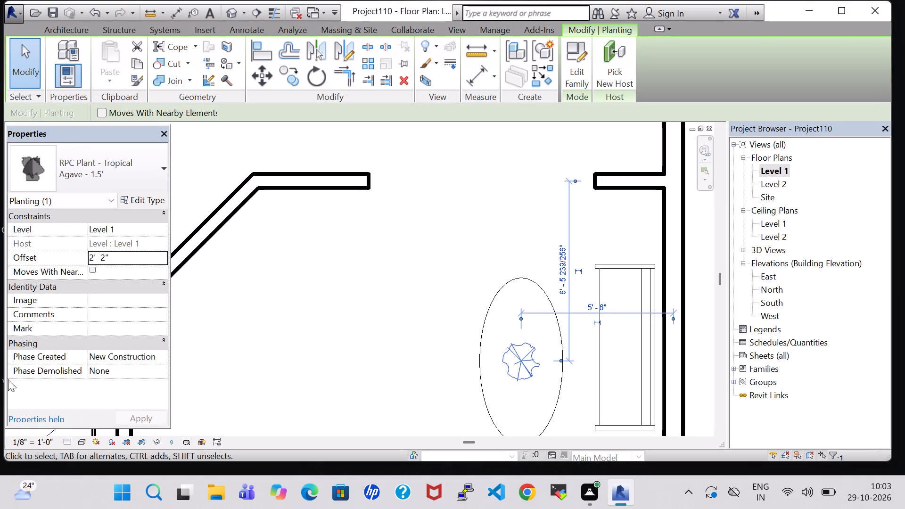
pyautogui.click(388, 334)
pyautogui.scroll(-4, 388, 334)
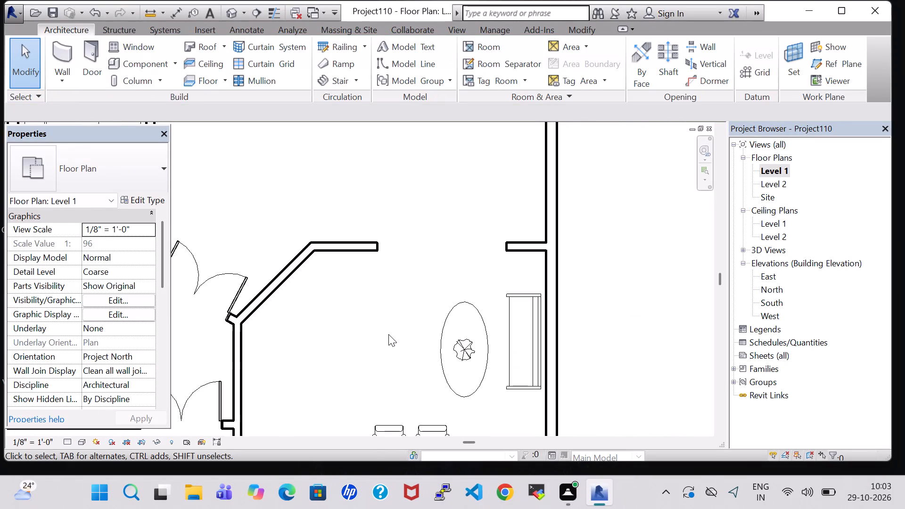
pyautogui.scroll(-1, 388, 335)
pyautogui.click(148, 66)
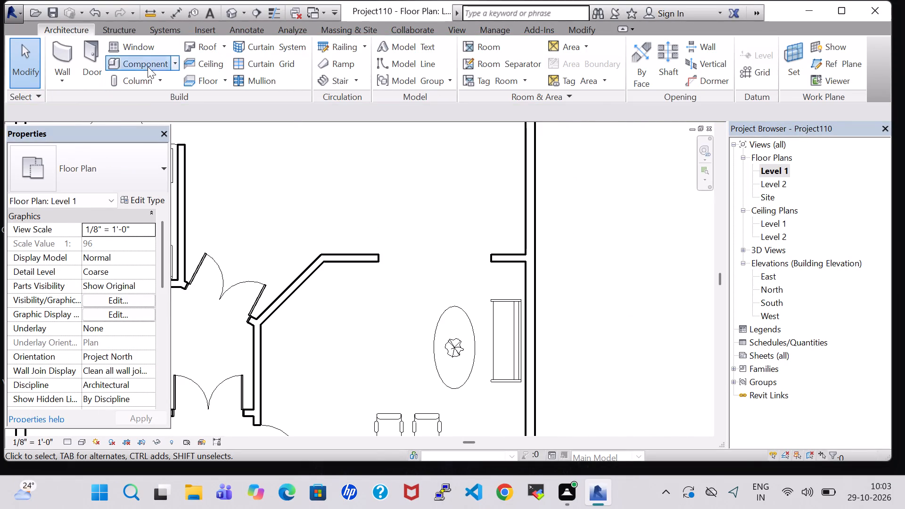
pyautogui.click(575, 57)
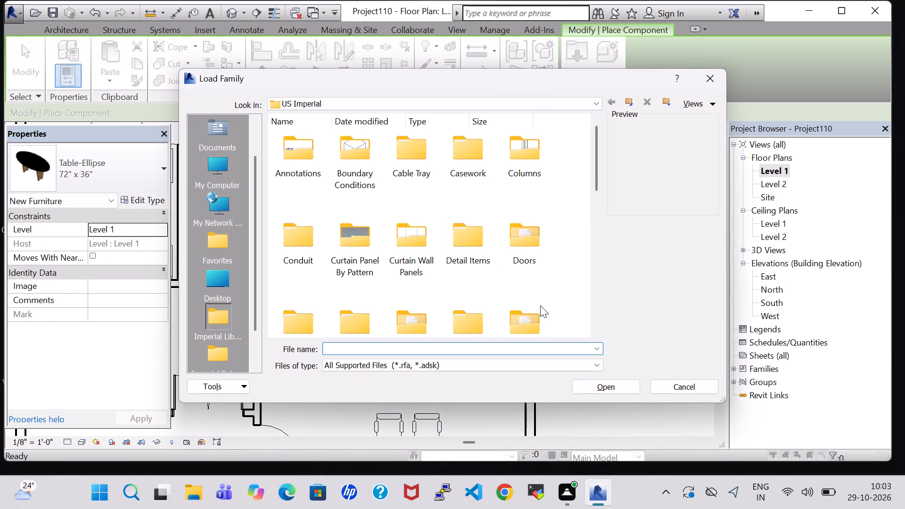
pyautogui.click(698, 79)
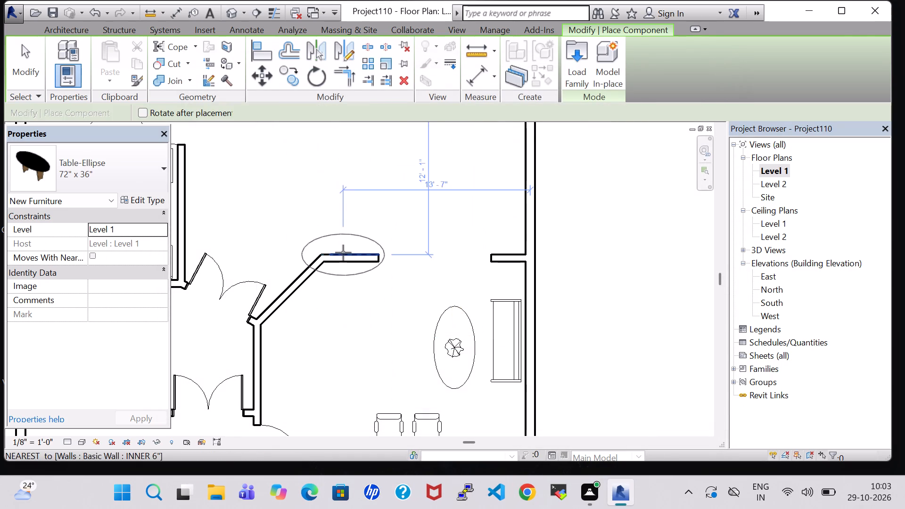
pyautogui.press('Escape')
# Place a Chair-Corbu like the bedroom one at the elliptical table's end nearest the room opening, 3'-10" from the outer wall.
pyautogui.scroll(-5, 362, 351)
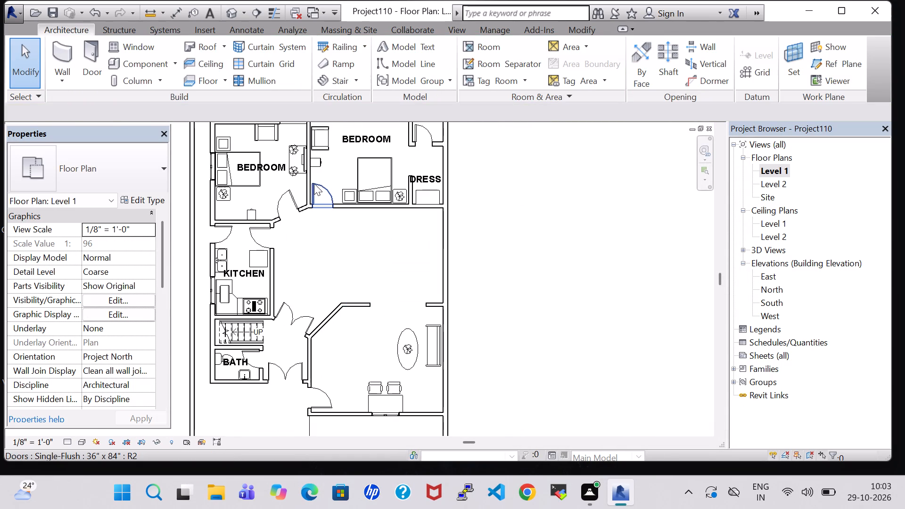
pyautogui.click(270, 138)
pyautogui.rightClick(270, 138)
pyautogui.click(344, 241)
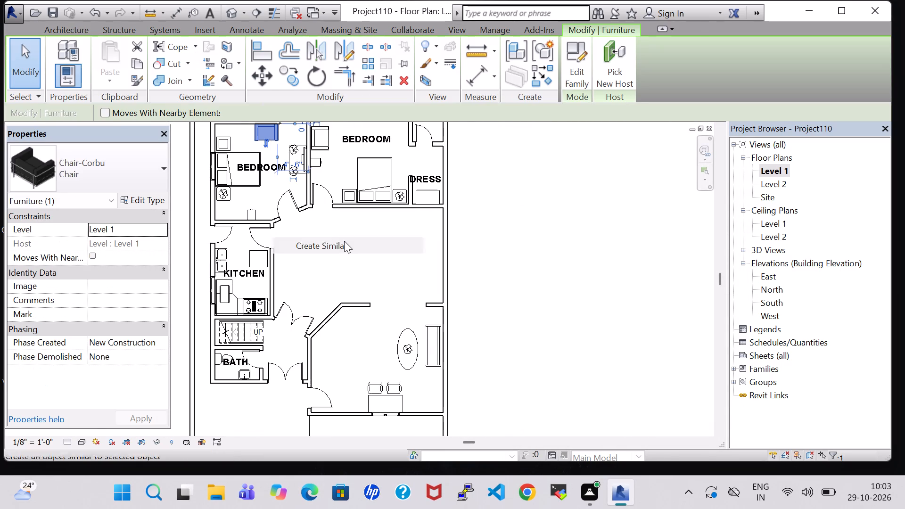
pyautogui.scroll(6, 393, 320)
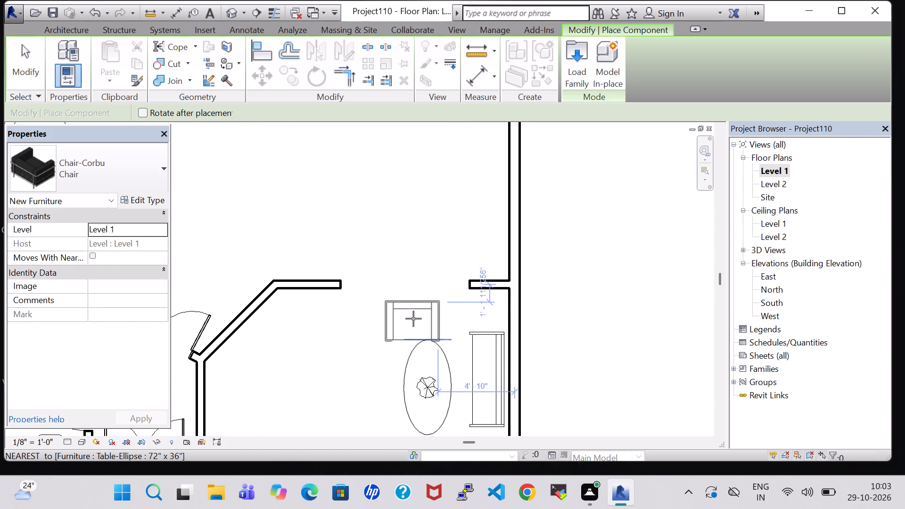
pyautogui.click(428, 314)
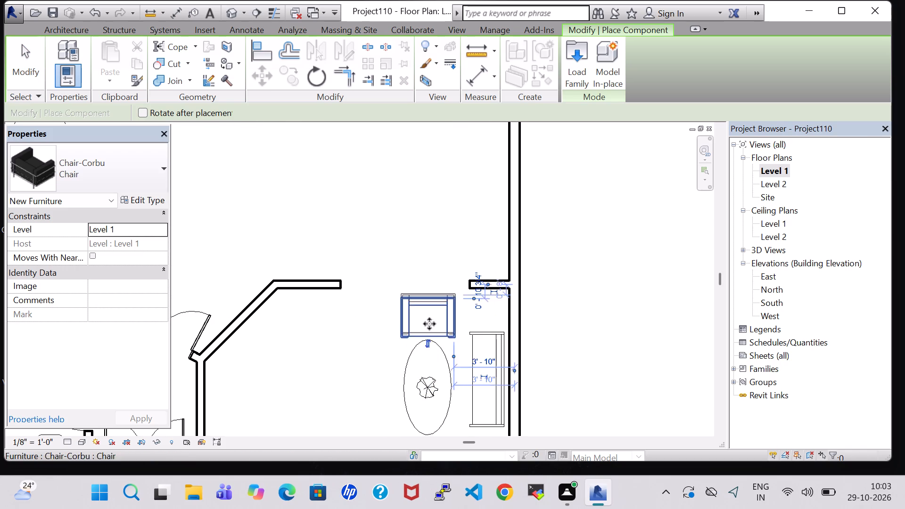
# Place a second Chair-Corbu between the sofa and the window wall, turned so its back faces the outer wall.
pyautogui.moveTo(435, 356); pyautogui.dragTo(432, 201, button='middle')
pyautogui.scroll(1, 432, 201)
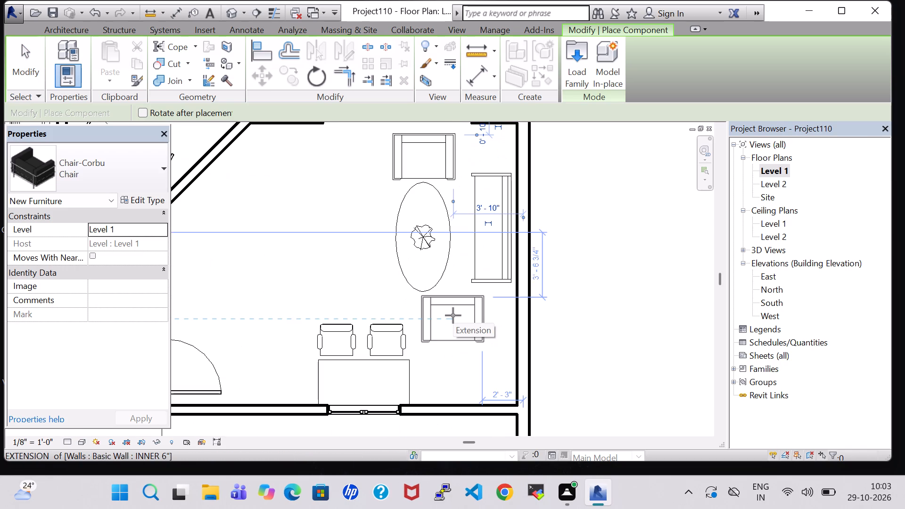
pyautogui.press('space')
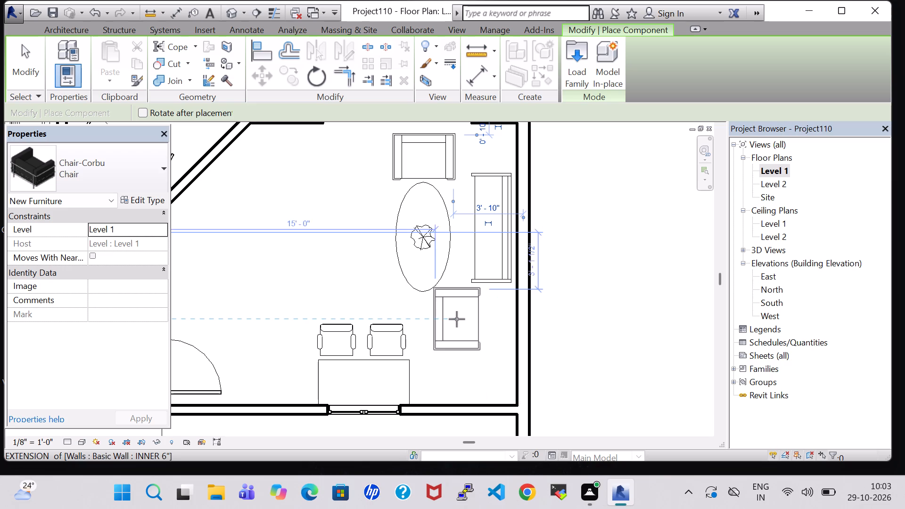
pyautogui.press('space')
pyautogui.press('space')
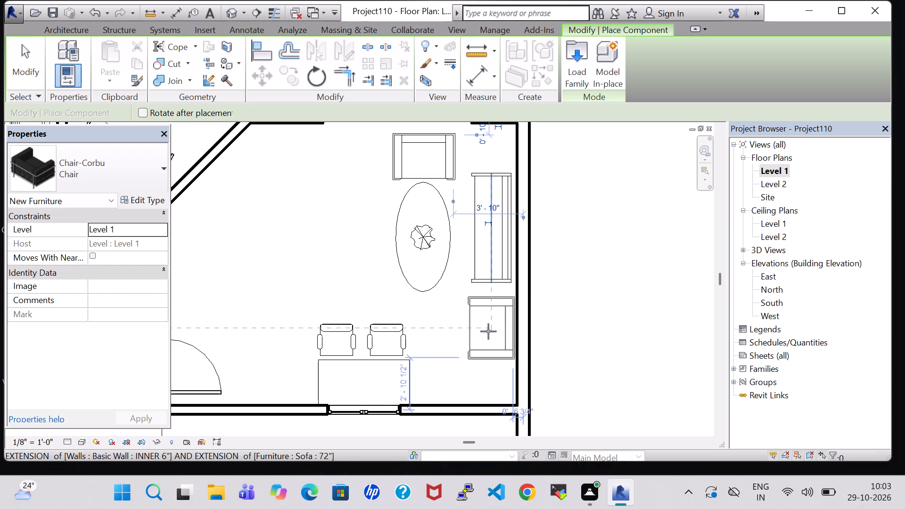
pyautogui.scroll(2, 487, 328)
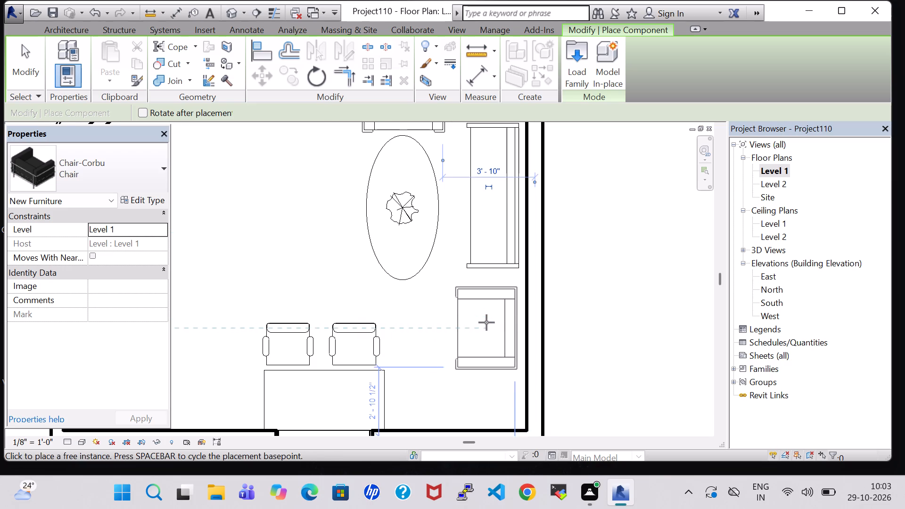
pyautogui.click(486, 322)
pyautogui.press('Escape')
pyautogui.press('Escape')
pyautogui.scroll(-4, 489, 229)
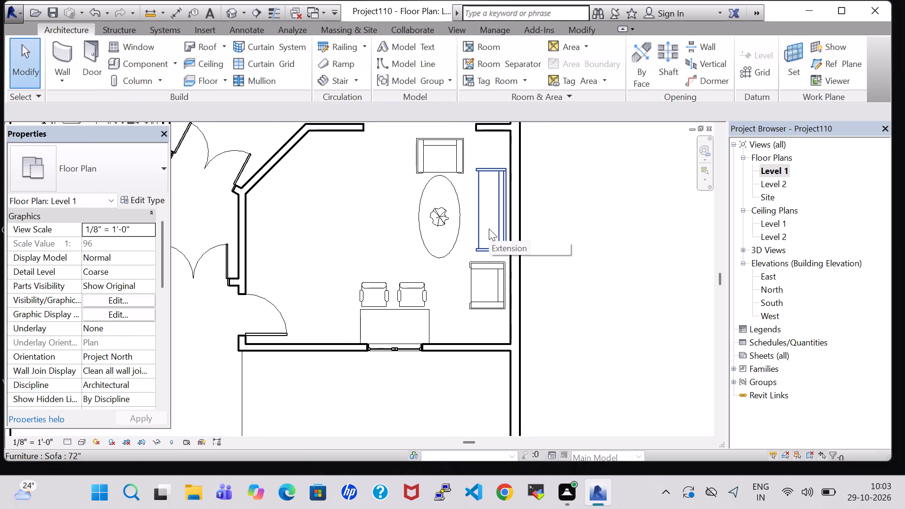
# Nudge the 72" sofa along the outer wall toward the room opening until it is 10'-9" from the window wall.
pyautogui.middleClick(489, 229)
pyautogui.press('Up')
pyautogui.press('Up')
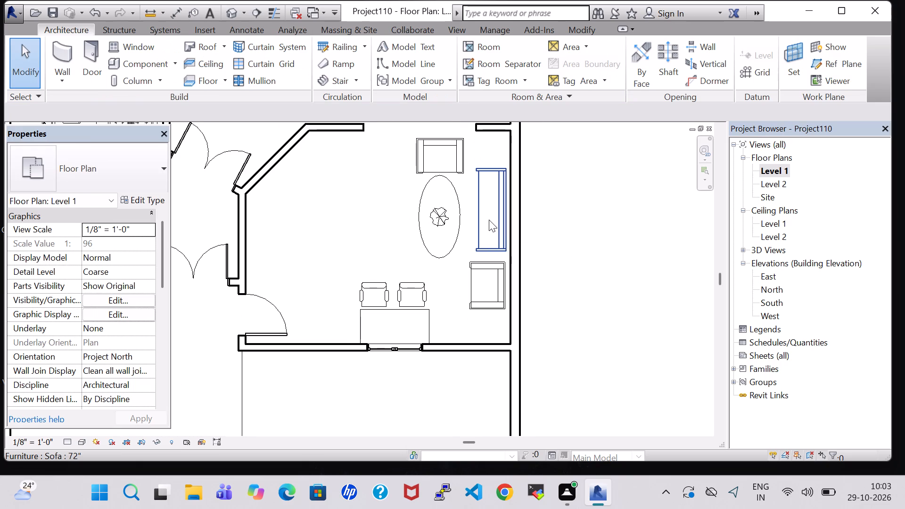
pyautogui.click(346, 221)
pyautogui.click(483, 212)
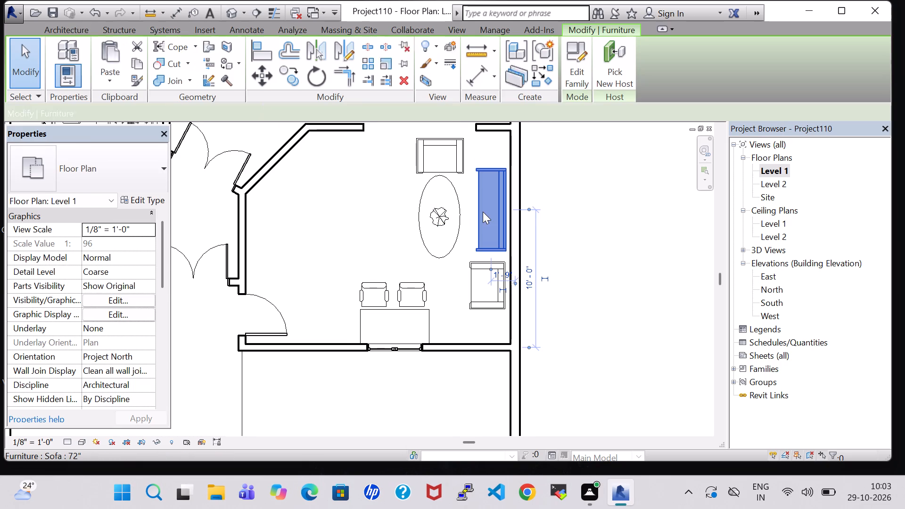
pyautogui.press('Up')
pyautogui.press('Up')
pyautogui.press('Up')
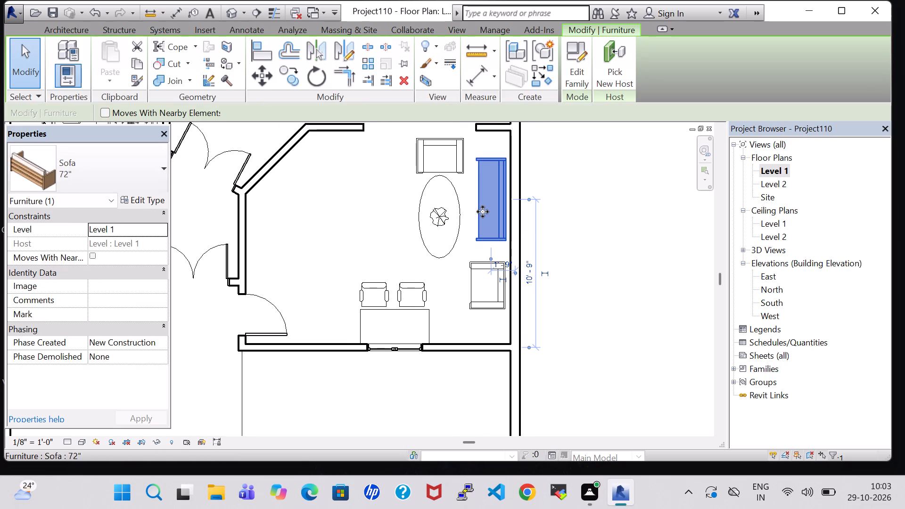
# Nudge the Chair-Corbu near the room opening away from the table and toward the outer wall, to 3'-1" from that wall.
pyautogui.click(428, 153)
pyautogui.press('Up')
pyautogui.press('Up')
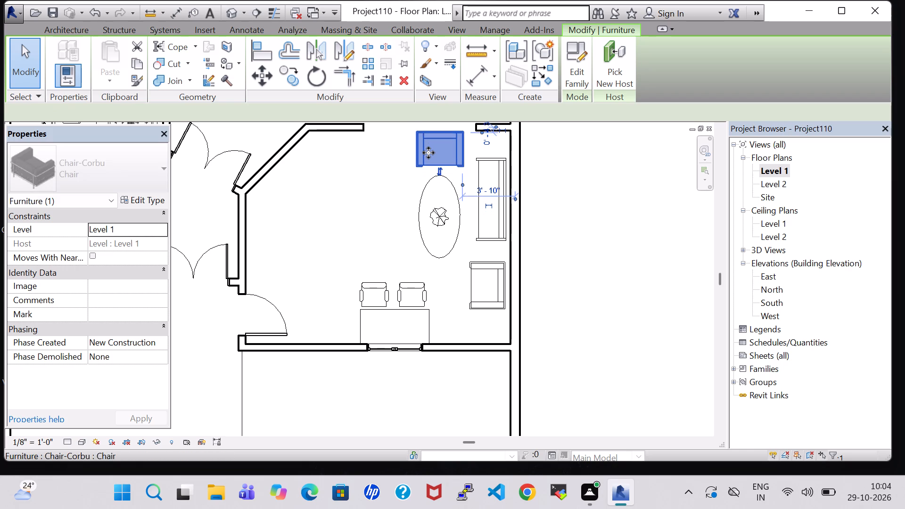
pyautogui.press('Right')
pyautogui.press('Right')
pyautogui.press('Right')
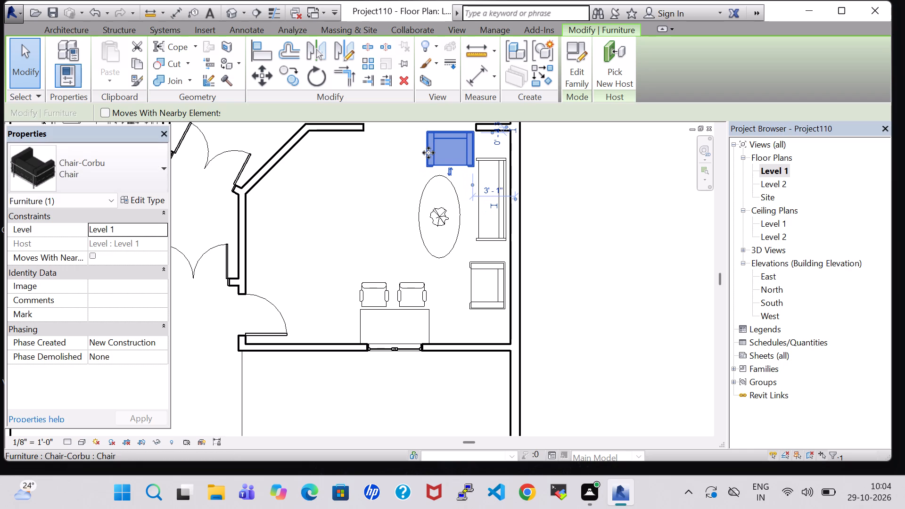
# Nudge the 72" sofa along the outer wall toward the window wall until it is 10'-3" from that wall.
pyautogui.click(491, 238)
pyautogui.press('Down')
pyautogui.press('Down')
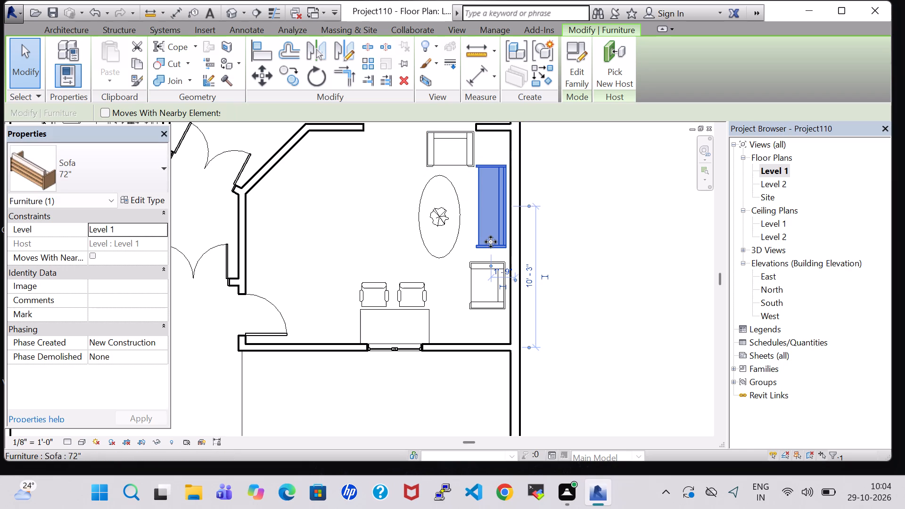
pyautogui.click(463, 271)
# Nudge the Chair-Corbu near the window wall toward the sofa, 3'-7 1/2" from the window wall, and slightly closer to the outer wall.
pyautogui.click(493, 263)
pyautogui.press('Down')
pyautogui.press('Down')
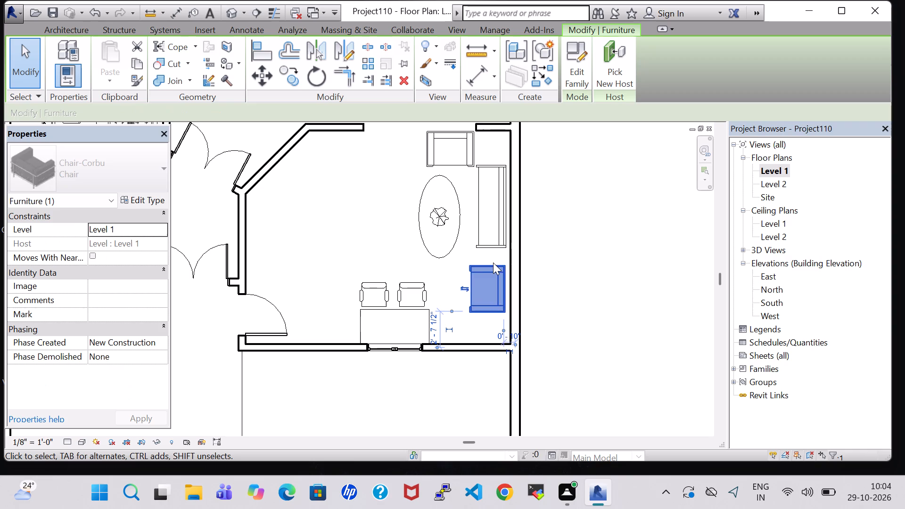
pyautogui.press('Up')
pyautogui.press('Up')
pyautogui.press('Up')
pyautogui.press('Up')
pyautogui.press('Up')
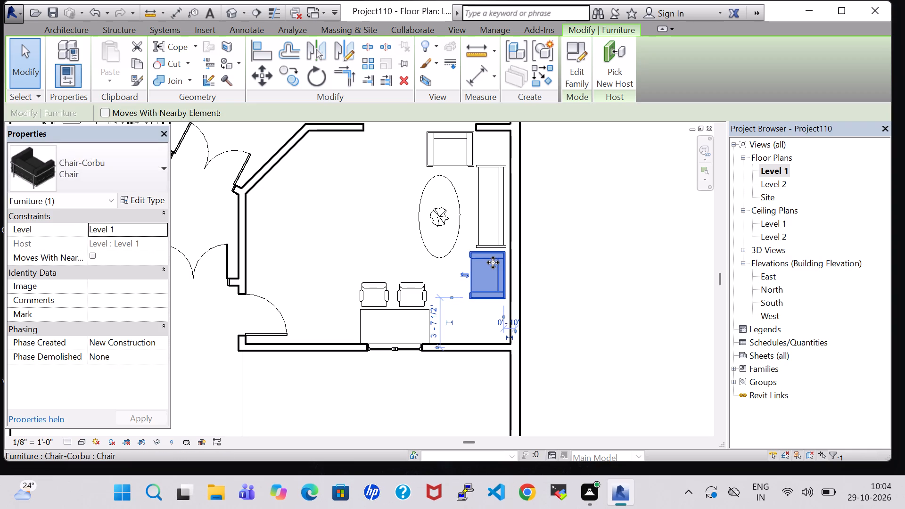
pyautogui.press('Right')
pyautogui.click(590, 251)
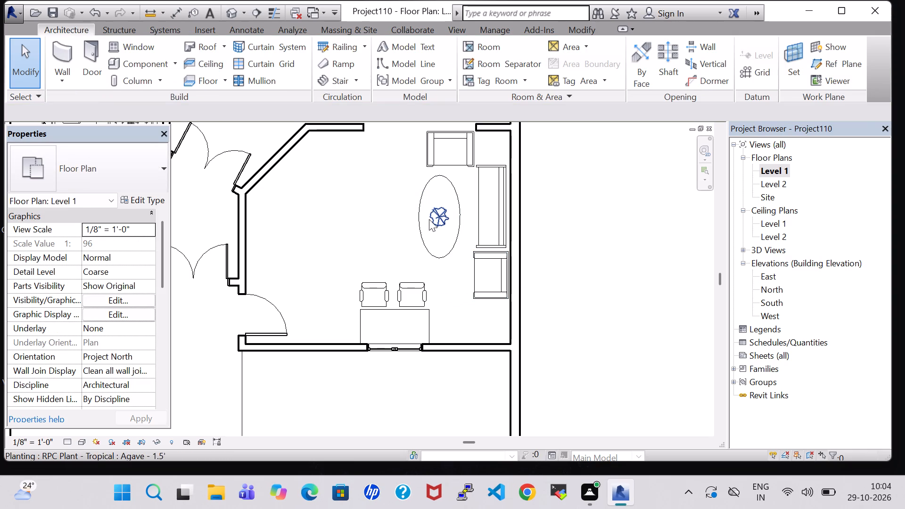
# Load the Sofa-Corbu family from the Furniture > Seating library folder for the room beside the kitchen.
pyautogui.moveTo(398, 151); pyautogui.dragTo(403, 197, button='middle')
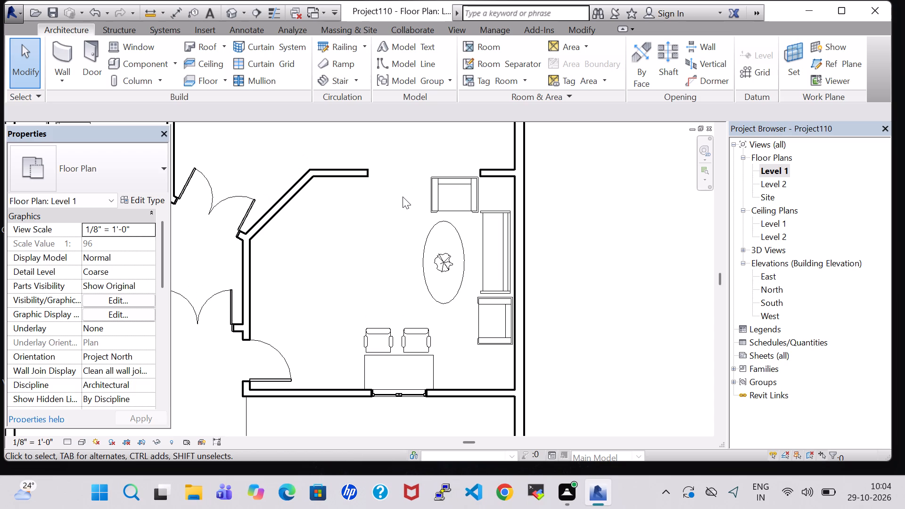
pyautogui.scroll(-3, 384, 221)
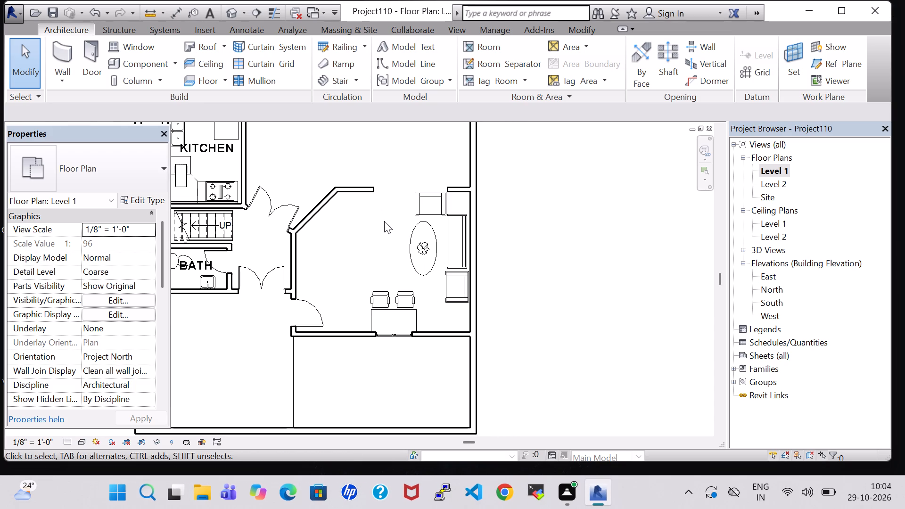
pyautogui.moveTo(384, 221); pyautogui.dragTo(413, 310, button='middle')
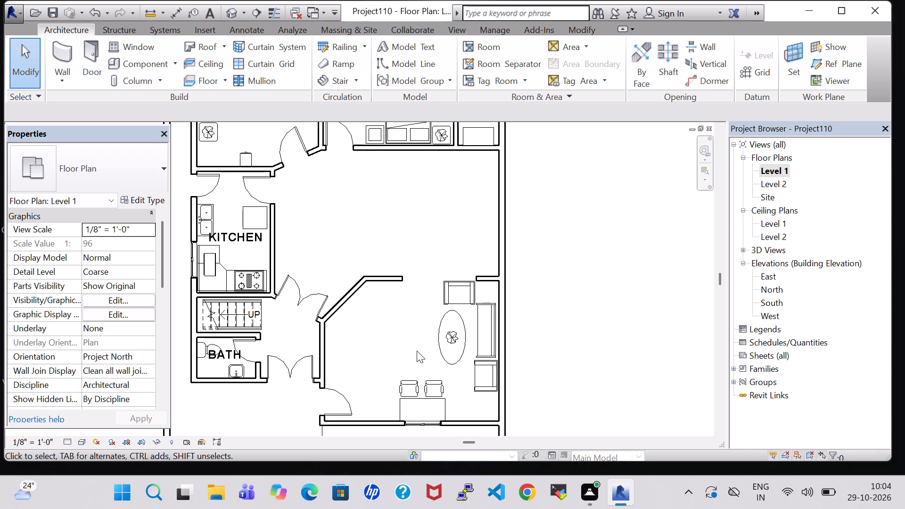
pyautogui.moveTo(386, 240); pyautogui.dragTo(387, 246, button='middle')
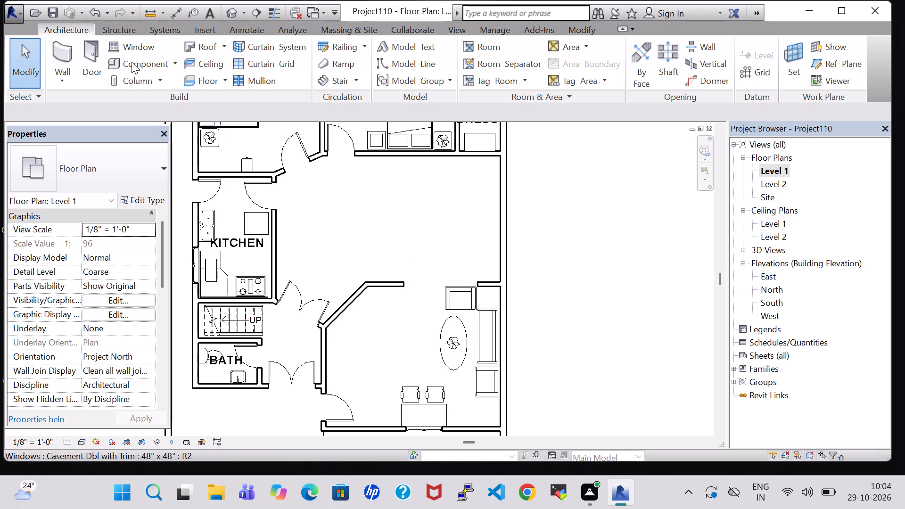
pyautogui.click(132, 63)
pyautogui.click(574, 74)
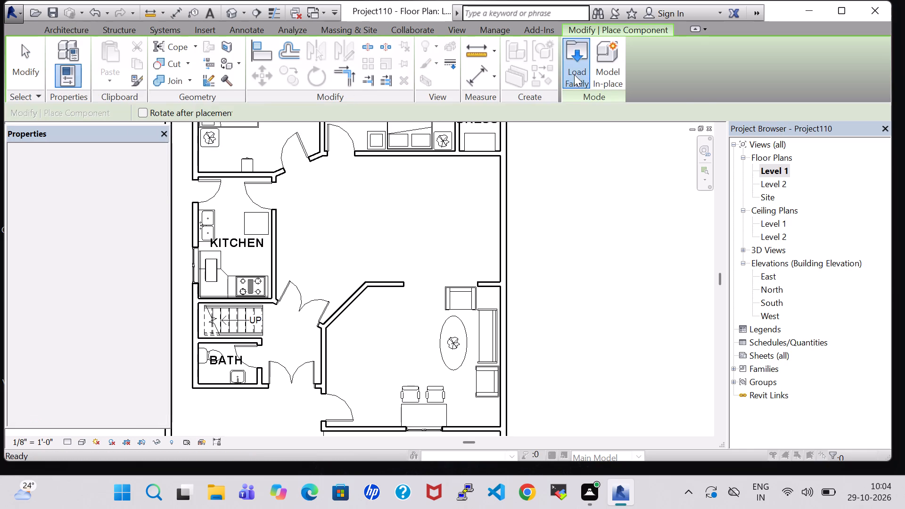
pyautogui.doubleClick(518, 312)
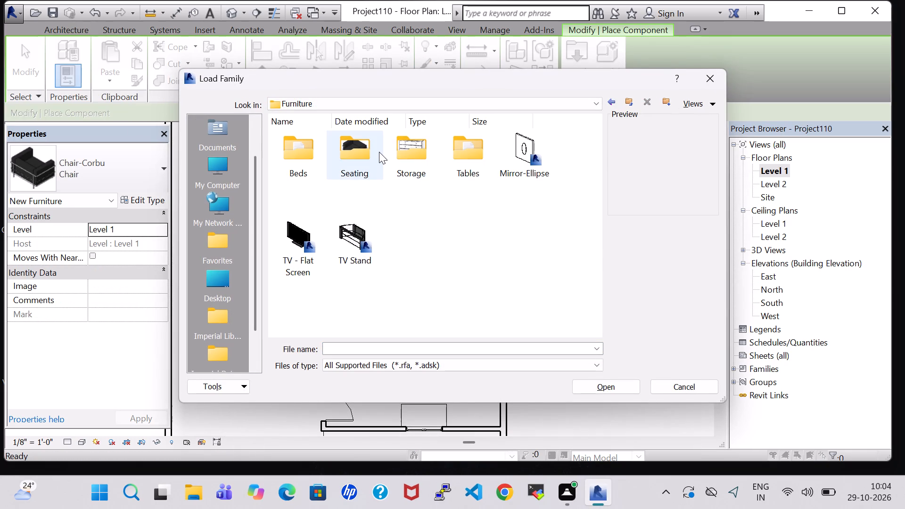
pyautogui.doubleClick(379, 152)
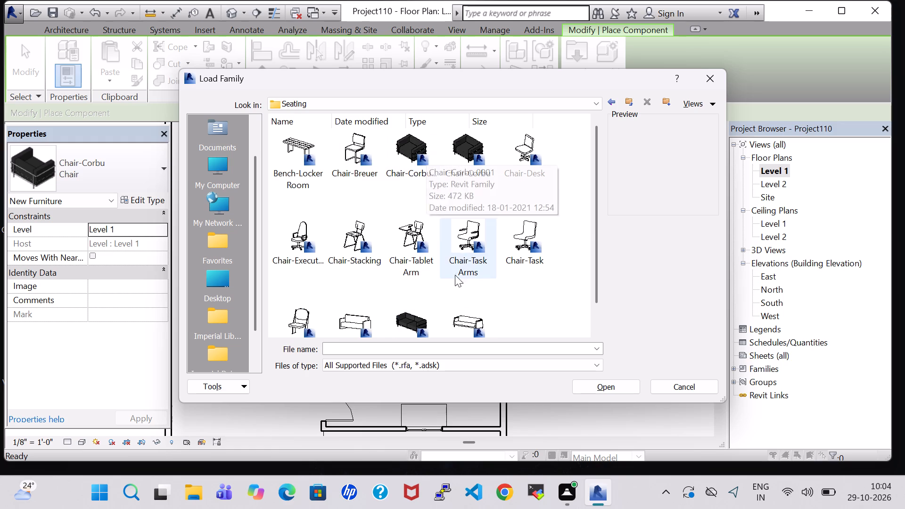
pyautogui.click(401, 319)
pyautogui.click(601, 390)
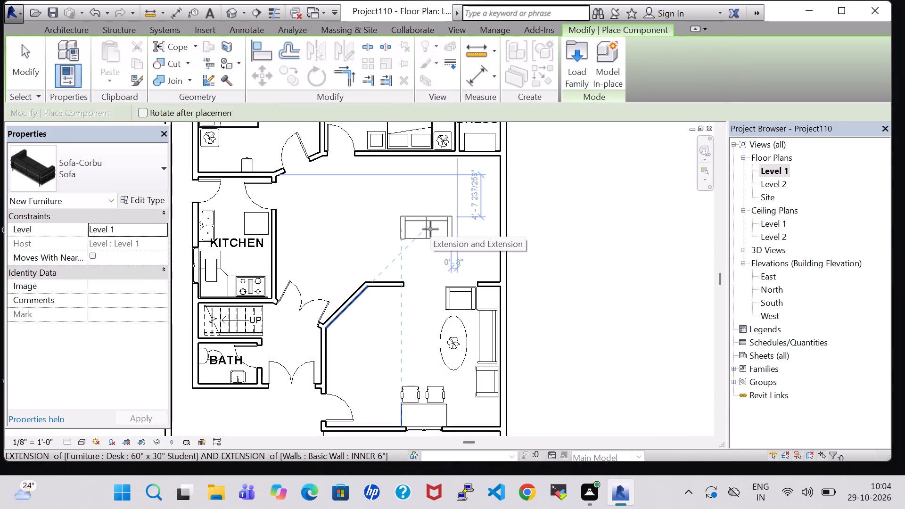
# Place a Sofa-Corbu with its back to the outer wall in the room beside the kitchen, 4'-11" from the wall with the opening.
pyautogui.press('space')
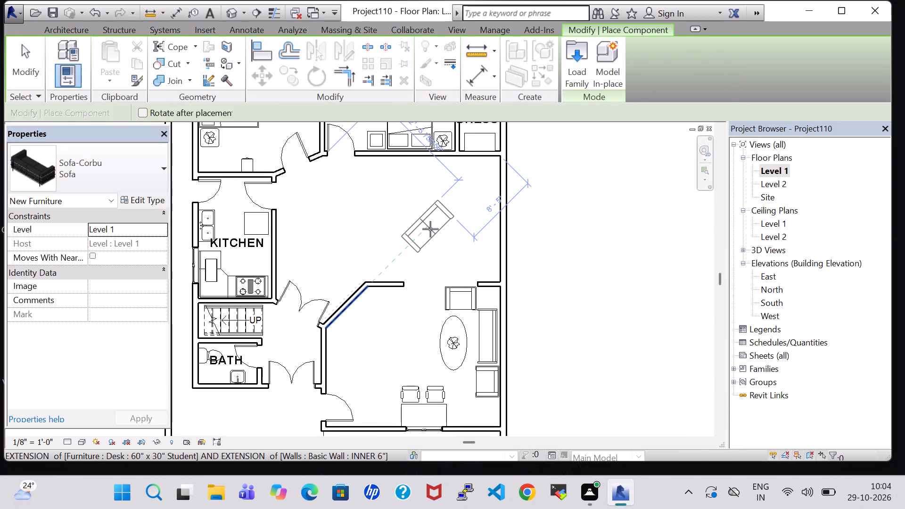
pyautogui.press('space')
pyautogui.press('space')
pyautogui.press('space')
pyautogui.press('space')
pyautogui.press('space')
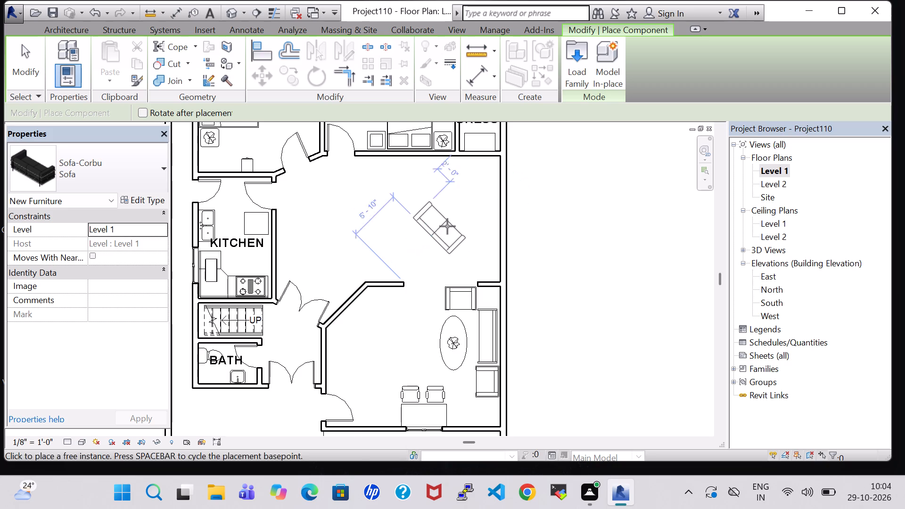
pyautogui.press('space')
pyautogui.press('space')
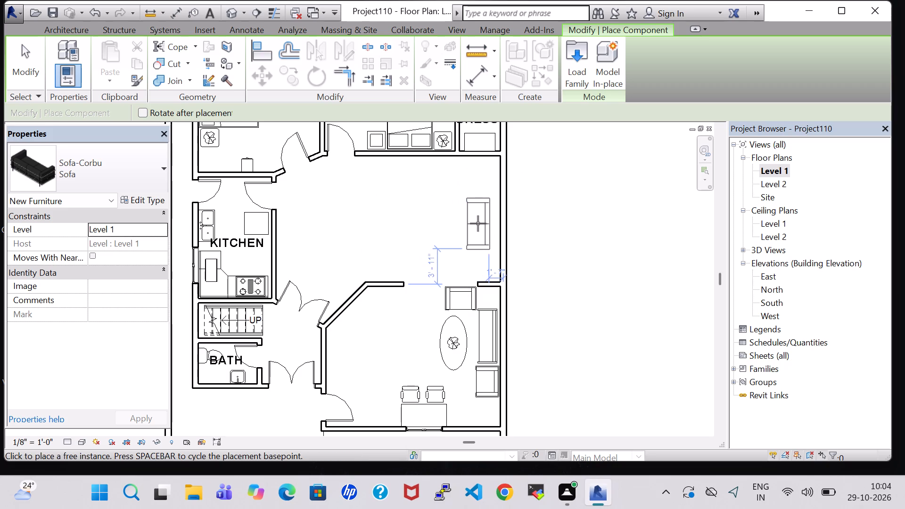
pyautogui.scroll(3, 478, 223)
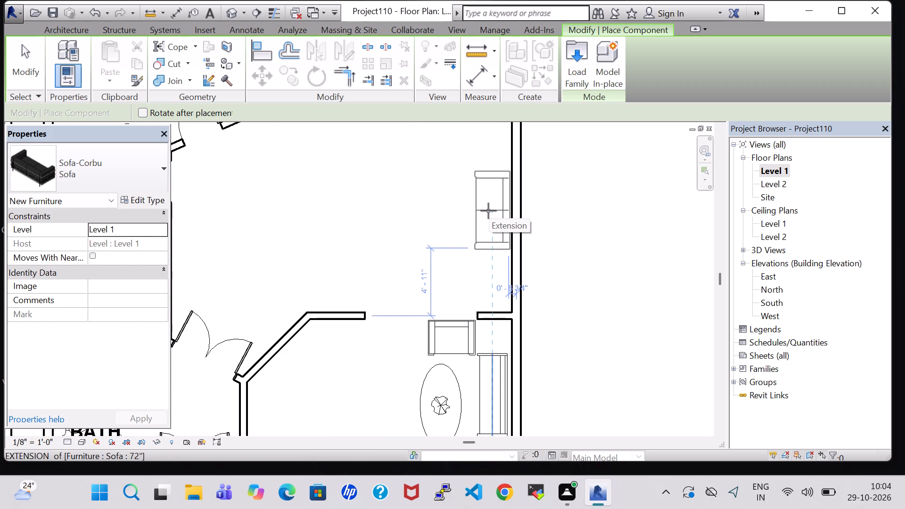
pyautogui.click(488, 211)
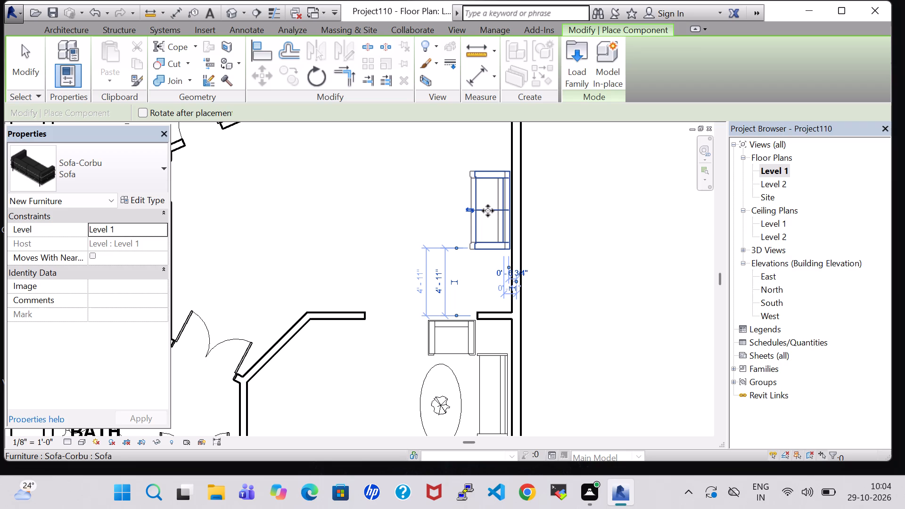
pyautogui.press('Escape')
pyautogui.press('Escape')
# Place a second Sofa-Corbu with its back to the wall shared with the dressing room, 3'-11" from the outer wall.
pyautogui.scroll(-4, 448, 201)
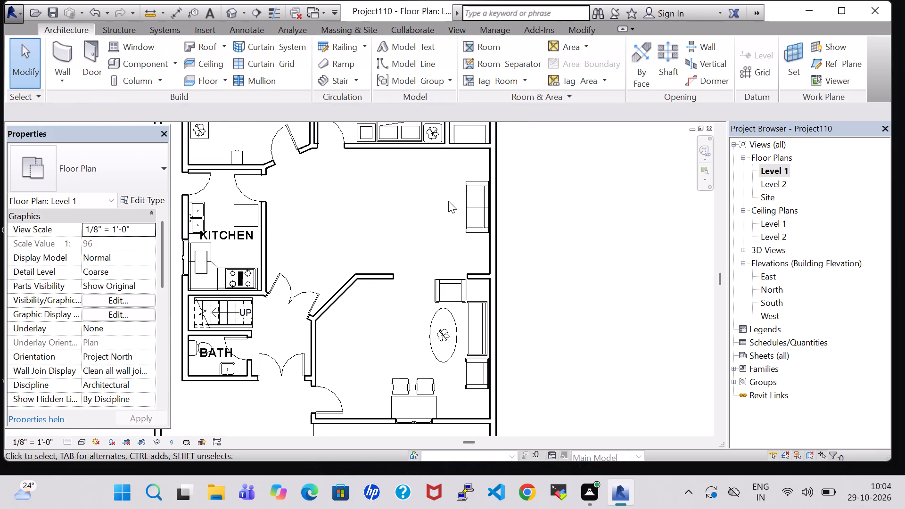
pyautogui.click(134, 66)
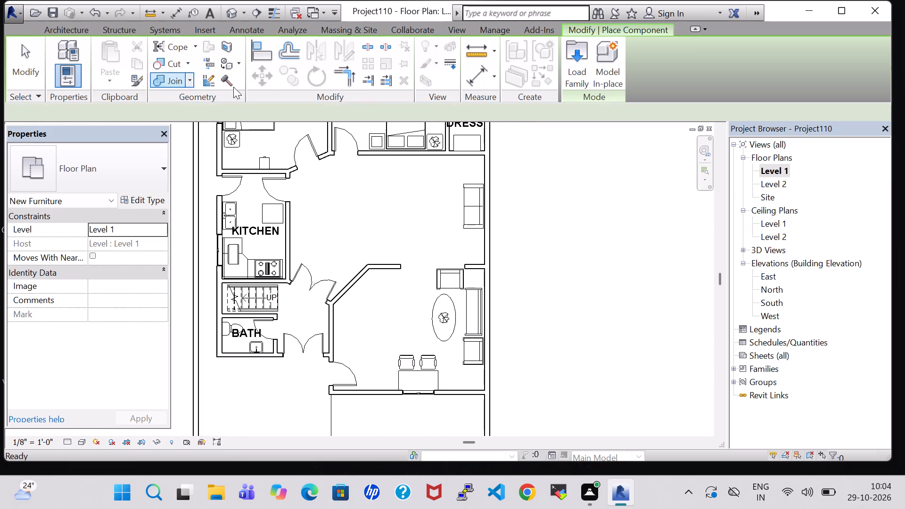
pyautogui.scroll(4, 415, 181)
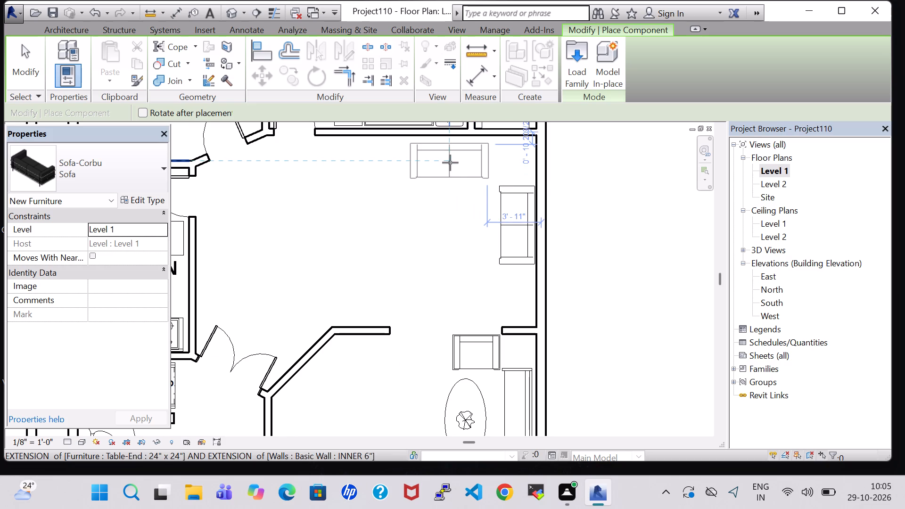
pyautogui.click(450, 163)
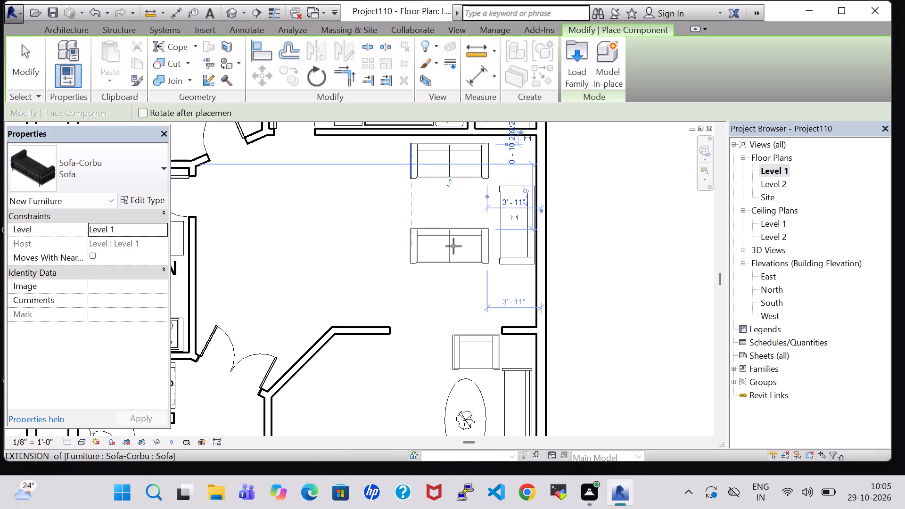
pyautogui.press('Escape')
pyautogui.press('Escape')
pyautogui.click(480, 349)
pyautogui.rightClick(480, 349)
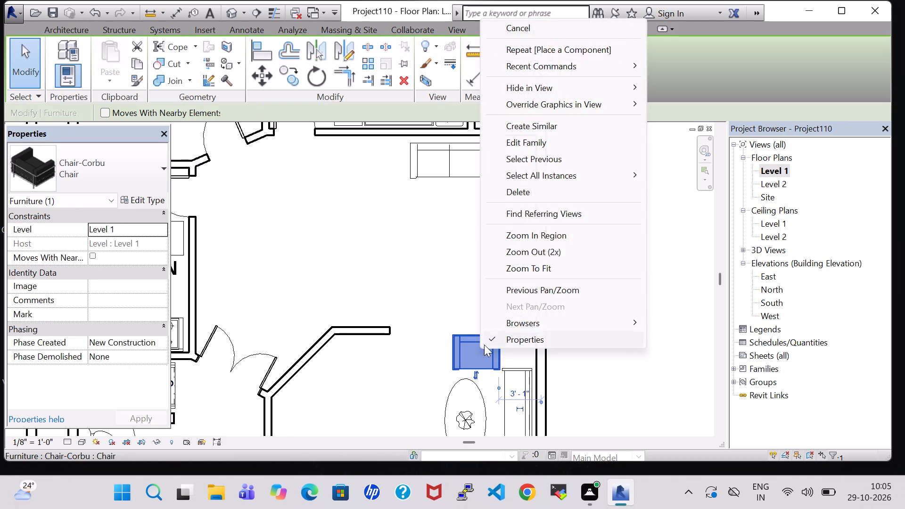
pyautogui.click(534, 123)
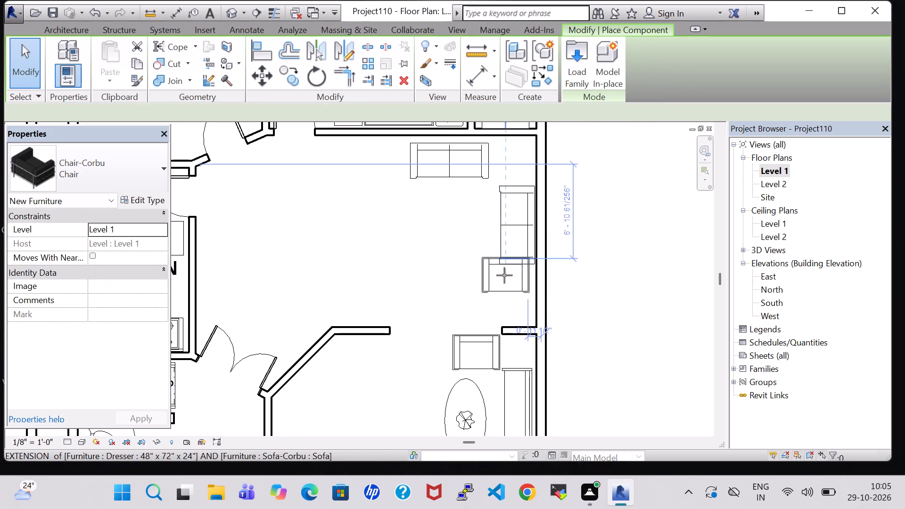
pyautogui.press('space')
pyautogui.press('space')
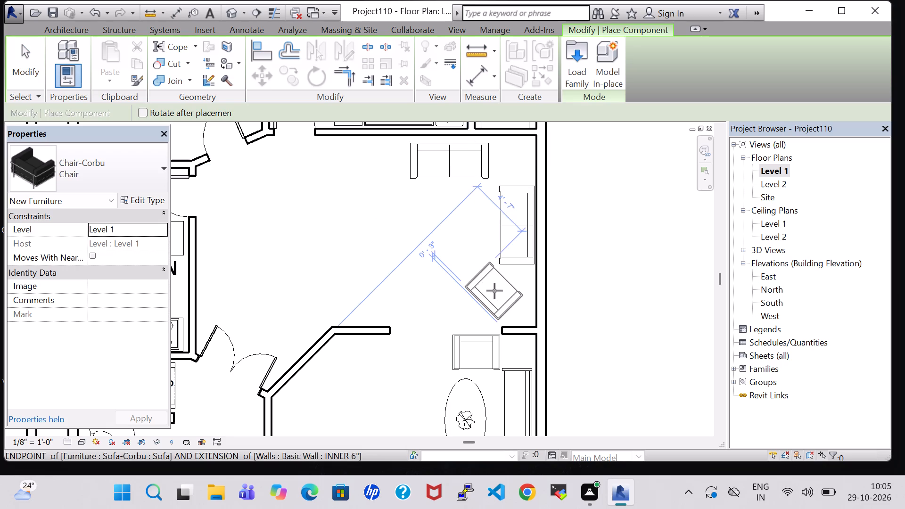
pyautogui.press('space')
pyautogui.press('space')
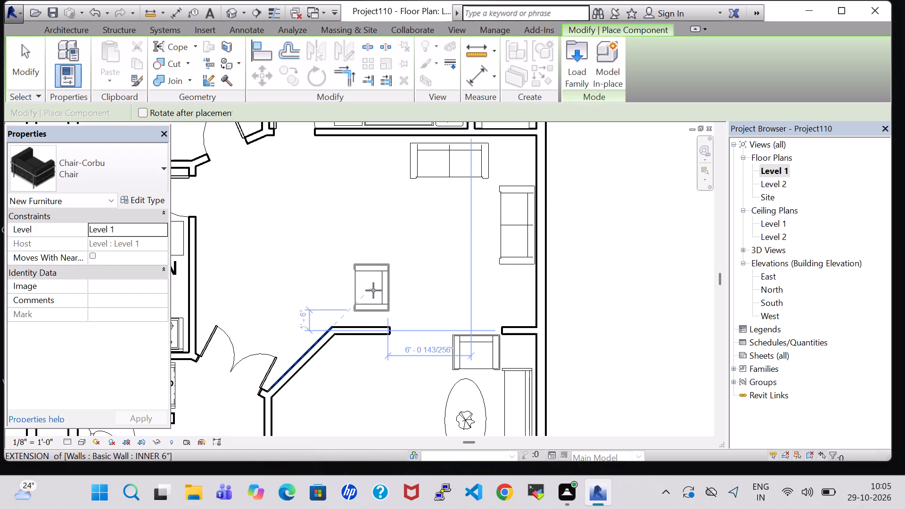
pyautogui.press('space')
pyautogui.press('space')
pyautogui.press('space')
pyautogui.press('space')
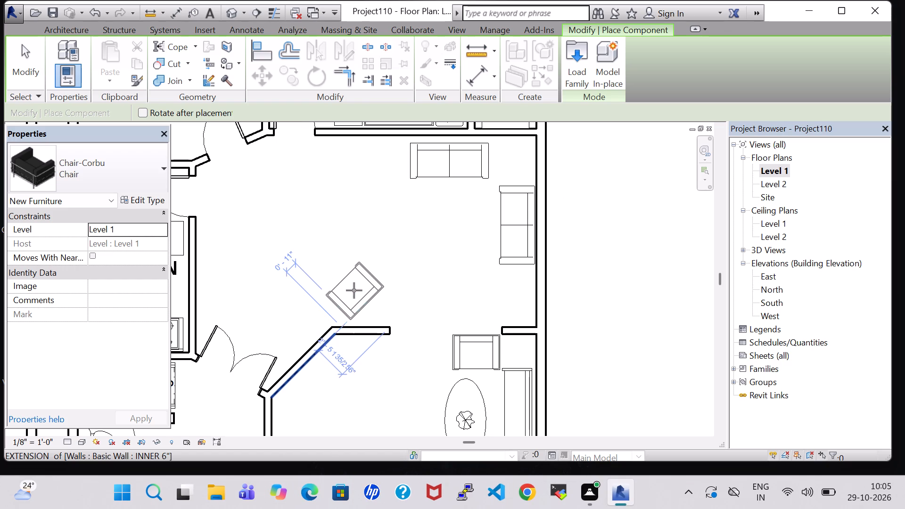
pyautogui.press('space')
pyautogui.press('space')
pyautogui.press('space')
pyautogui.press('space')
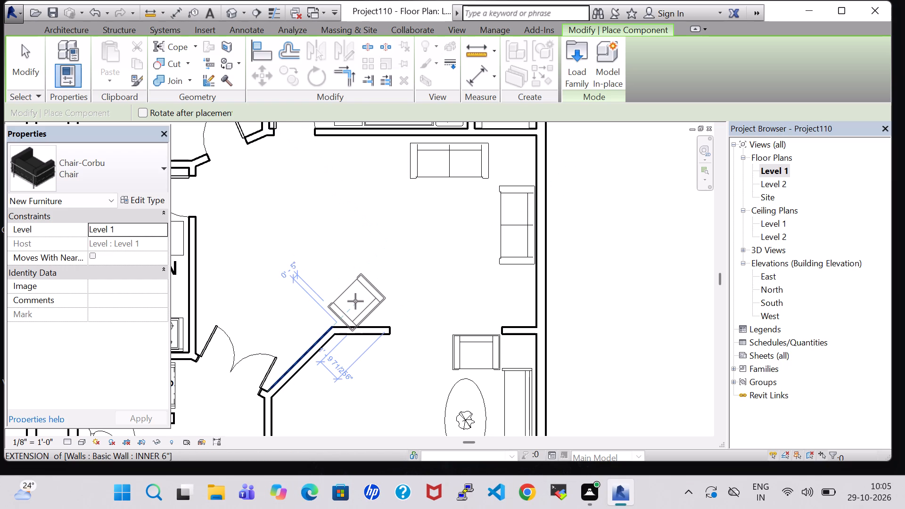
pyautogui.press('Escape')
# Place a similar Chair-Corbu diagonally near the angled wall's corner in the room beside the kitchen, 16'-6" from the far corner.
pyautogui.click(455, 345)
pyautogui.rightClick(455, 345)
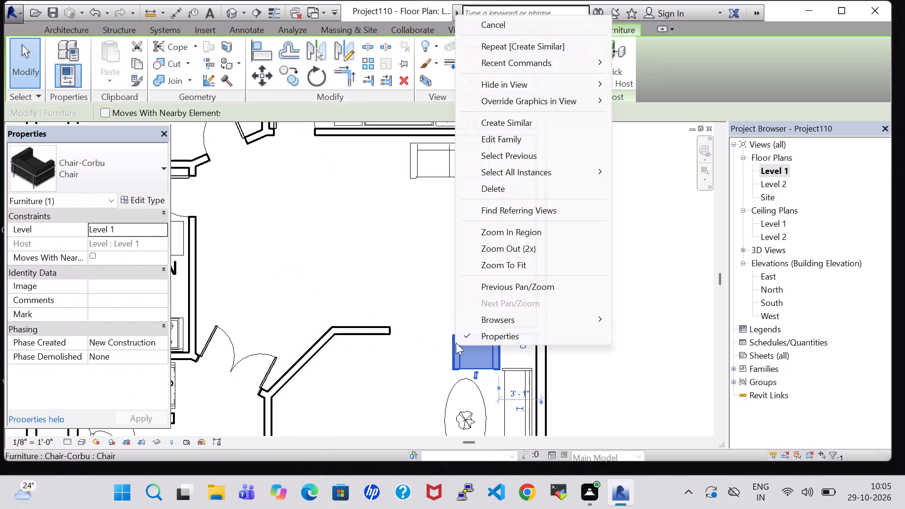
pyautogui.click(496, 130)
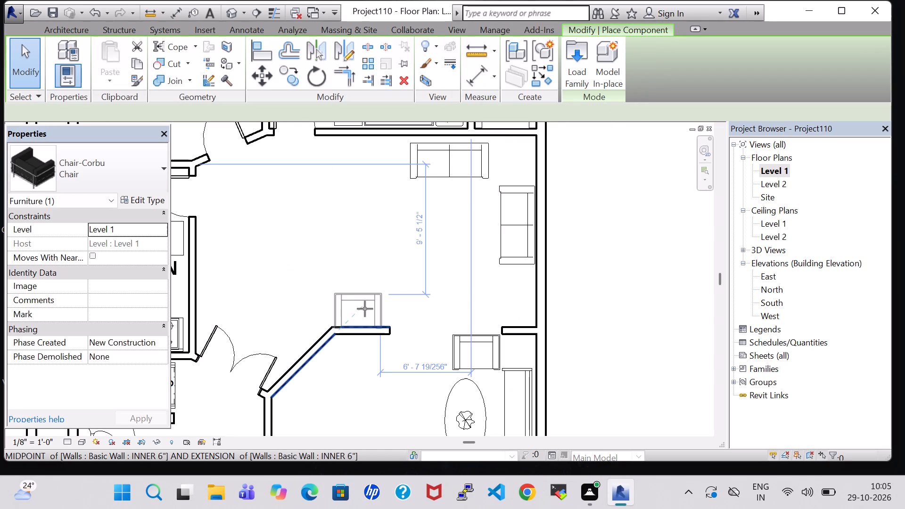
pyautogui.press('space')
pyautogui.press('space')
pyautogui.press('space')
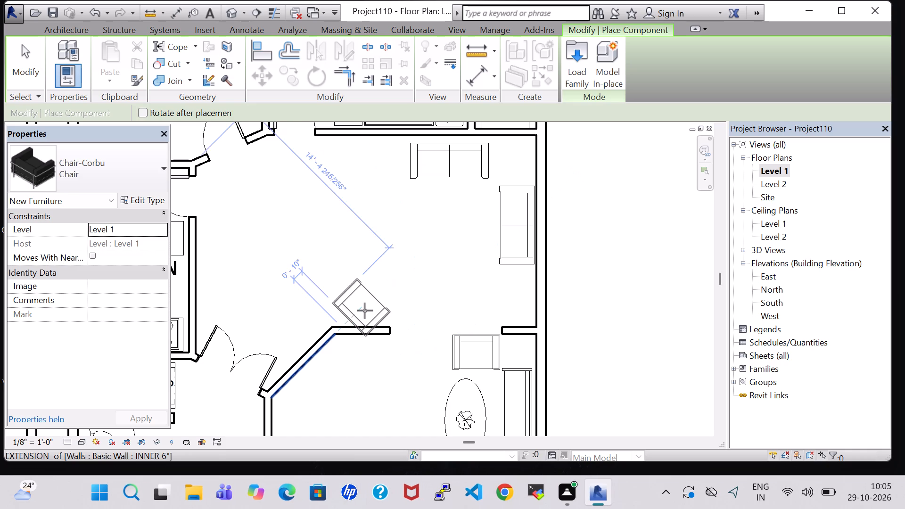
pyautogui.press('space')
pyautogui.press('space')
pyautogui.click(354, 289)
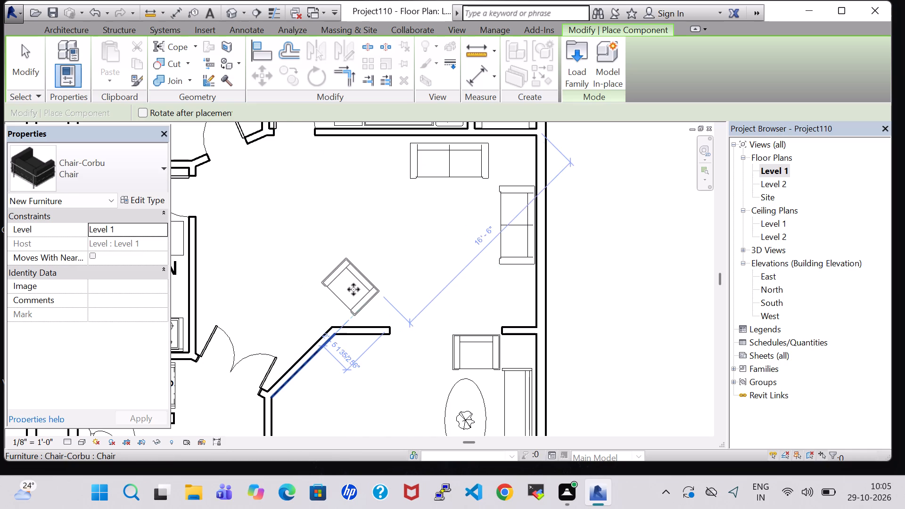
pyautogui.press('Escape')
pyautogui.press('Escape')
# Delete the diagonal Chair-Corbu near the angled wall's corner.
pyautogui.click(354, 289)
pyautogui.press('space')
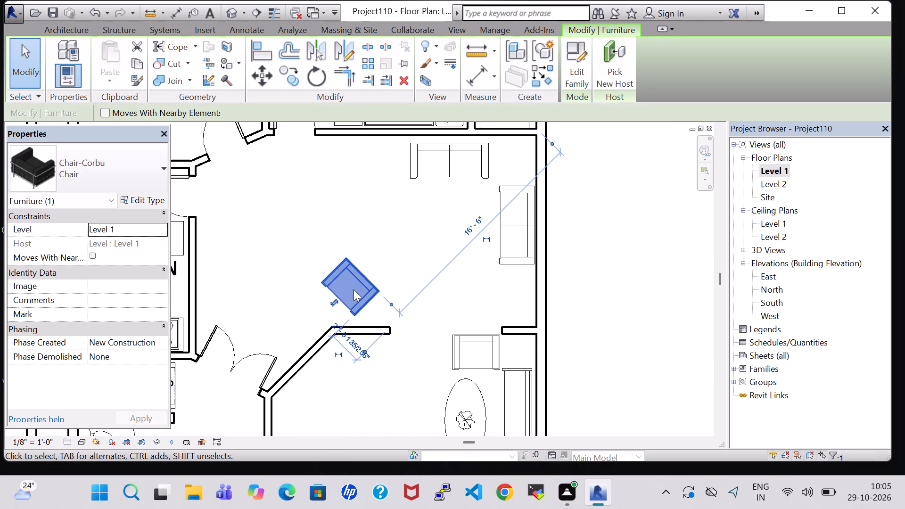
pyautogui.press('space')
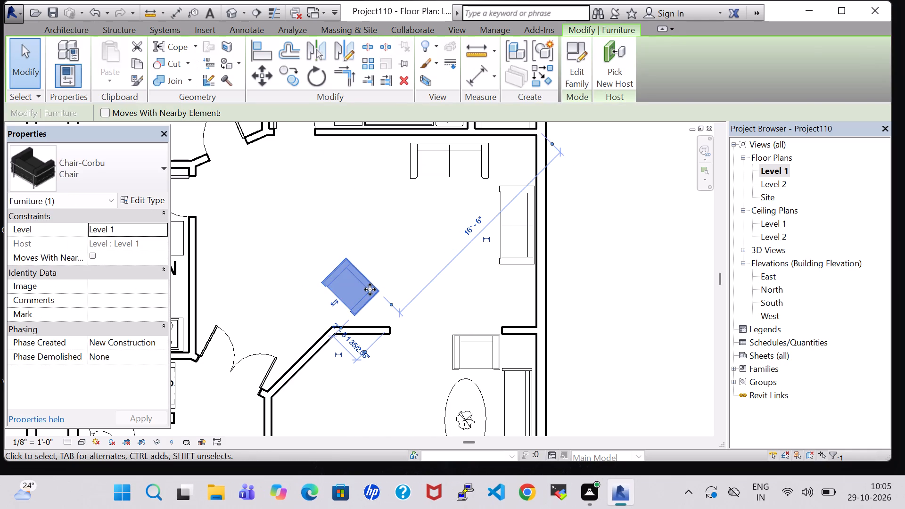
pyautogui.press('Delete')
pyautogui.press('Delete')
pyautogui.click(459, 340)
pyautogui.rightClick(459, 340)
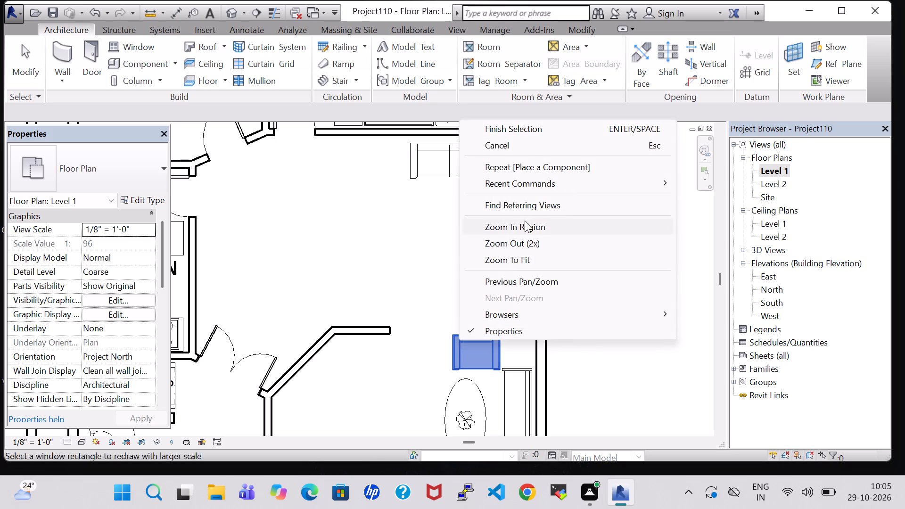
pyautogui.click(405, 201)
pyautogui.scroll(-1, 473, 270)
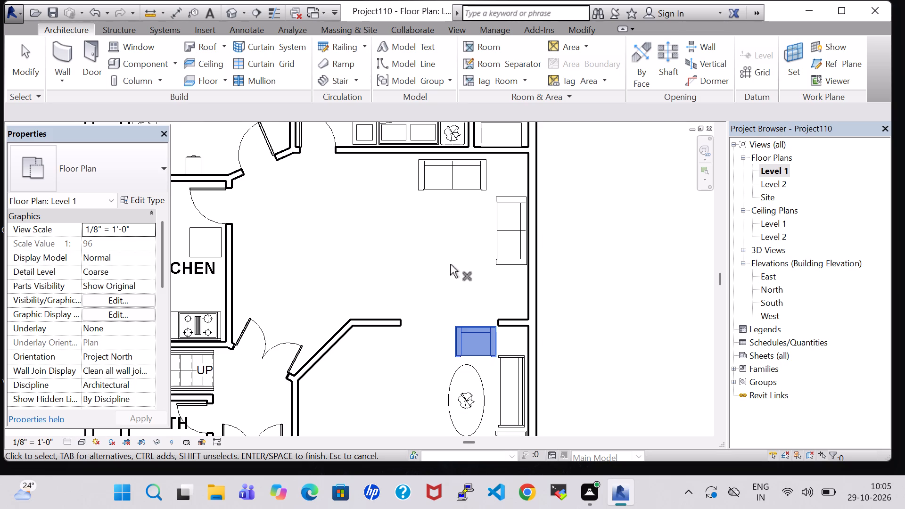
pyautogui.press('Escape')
# Place another Chair-Corbu beside the short wall at the end of the angled wall, 11'-4" from the outer wall.
pyautogui.click(488, 322)
pyautogui.rightClick(488, 322)
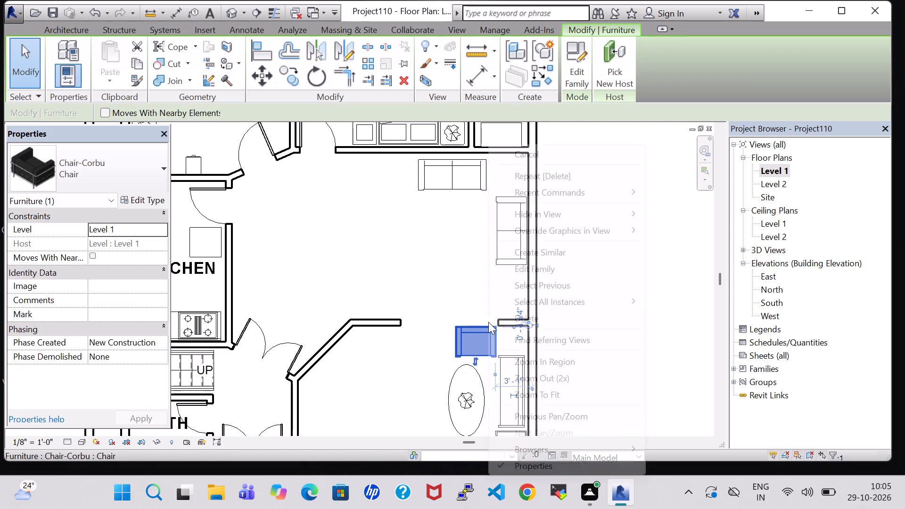
pyautogui.click(514, 251)
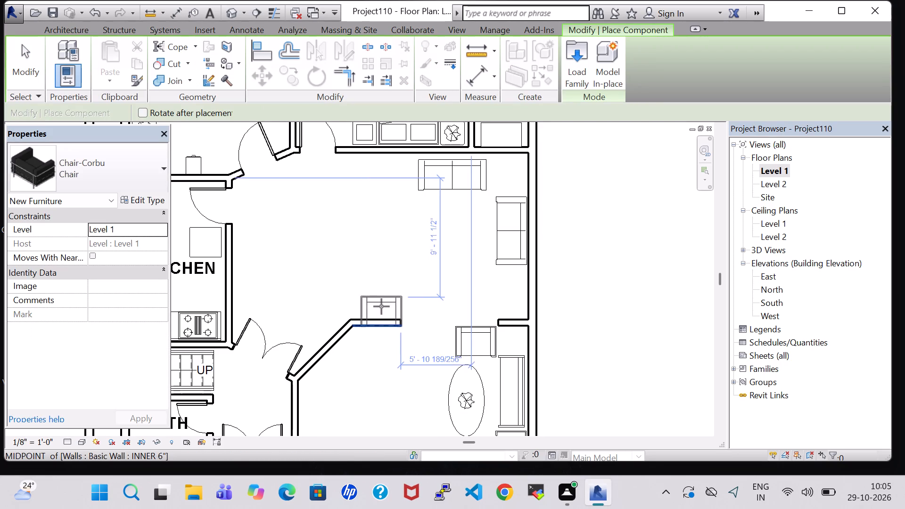
pyautogui.scroll(5, 380, 302)
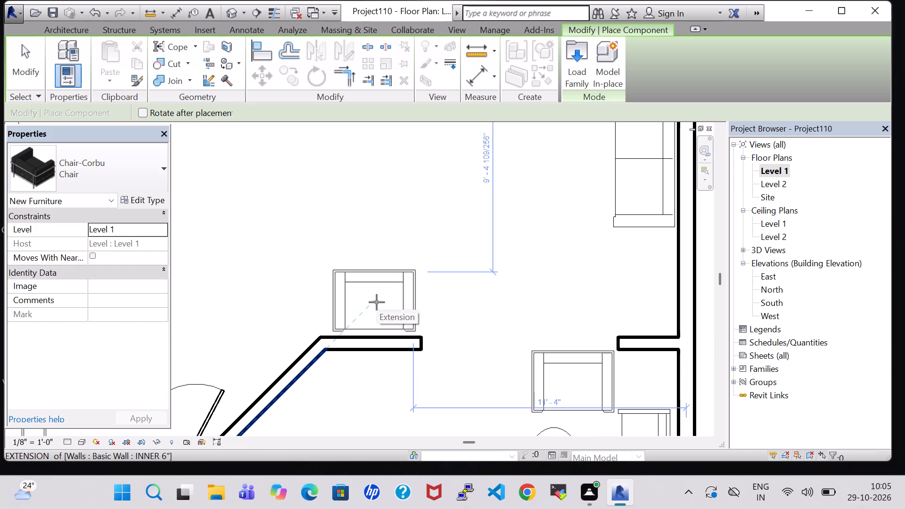
pyautogui.click(377, 302)
pyautogui.press('Escape')
pyautogui.press('Escape')
# Turn the new Chair-Corbu so its back faces the short wall and nudge it closer, 11'-5" from the outer wall.
pyautogui.click(389, 276)
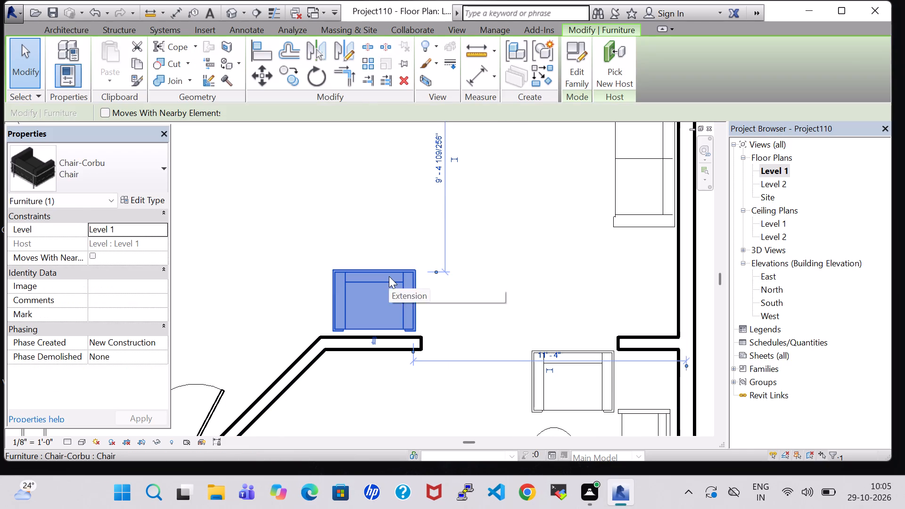
pyautogui.press('space')
pyautogui.click(454, 248)
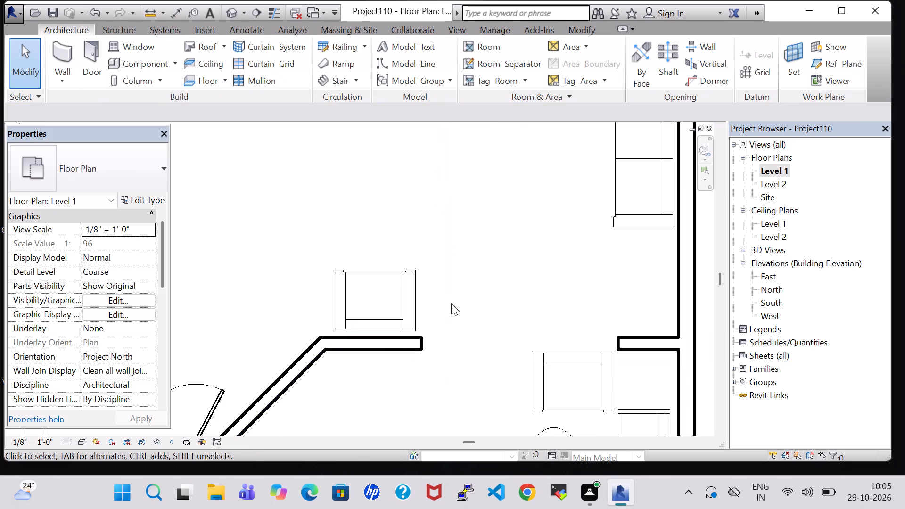
pyautogui.click(401, 321)
pyautogui.press('Down')
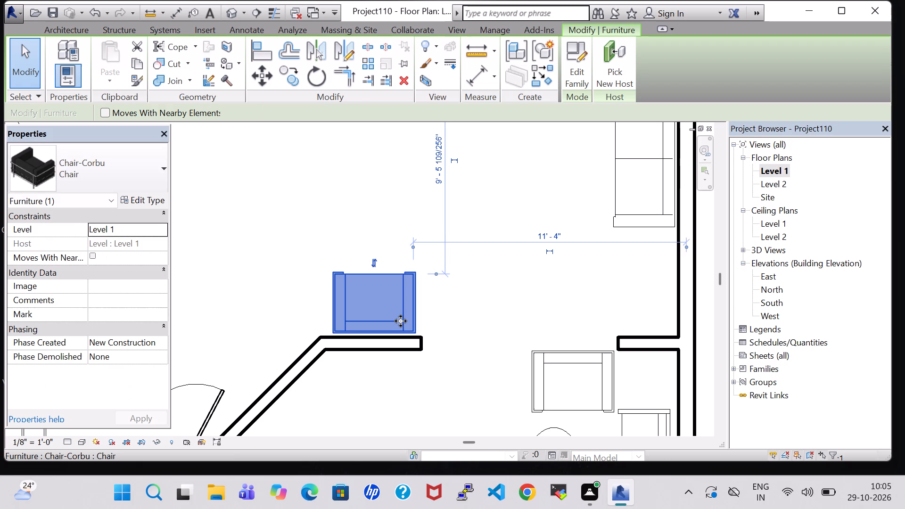
pyautogui.press('Left')
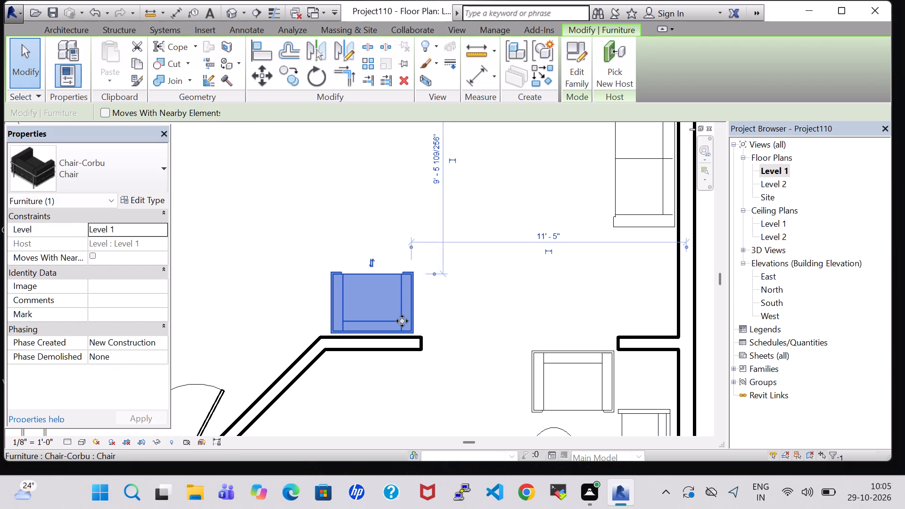
pyautogui.click(341, 177)
# Place a similar 24" x 24" x 24" Table-Coffee in the corner between the lower room's Chair-Corbu and the outer wall, 1'-7" from the partition.
pyautogui.scroll(-8, 341, 178)
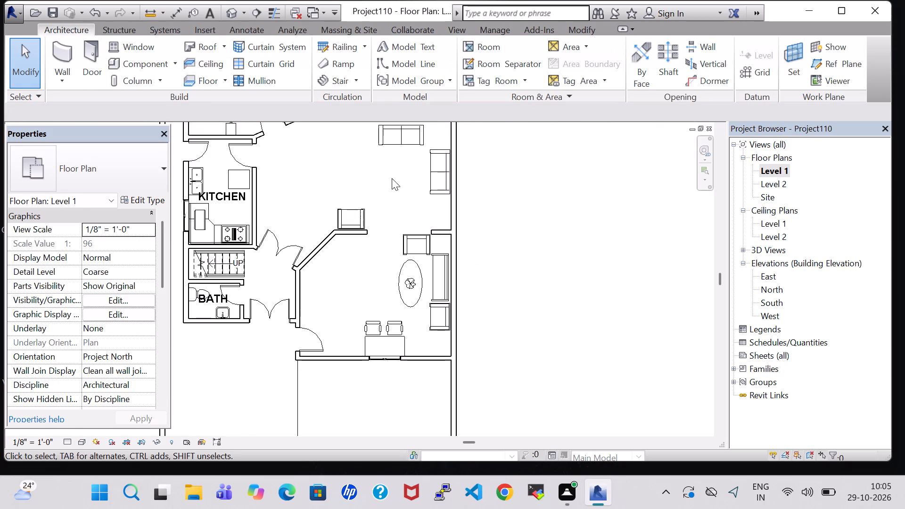
pyautogui.moveTo(392, 178); pyautogui.dragTo(394, 238, button='middle')
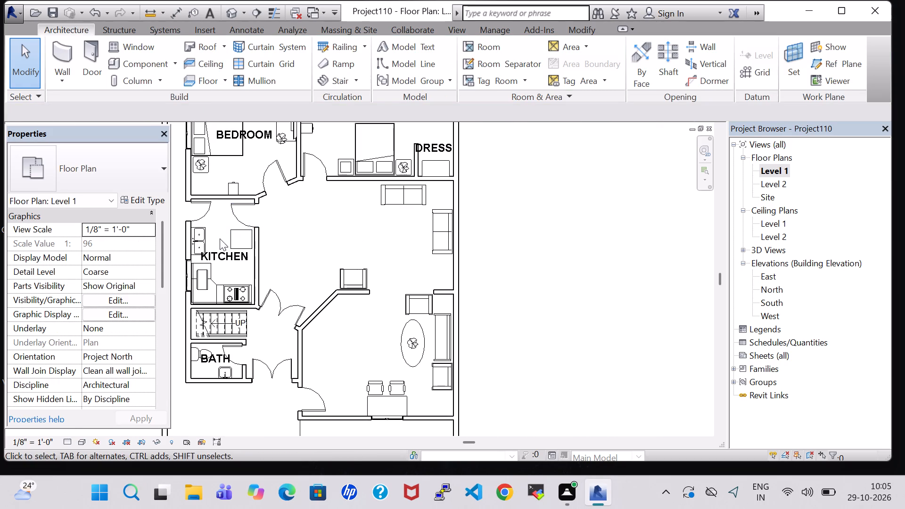
pyautogui.click(342, 163)
pyautogui.rightClick(342, 163)
pyautogui.click(423, 252)
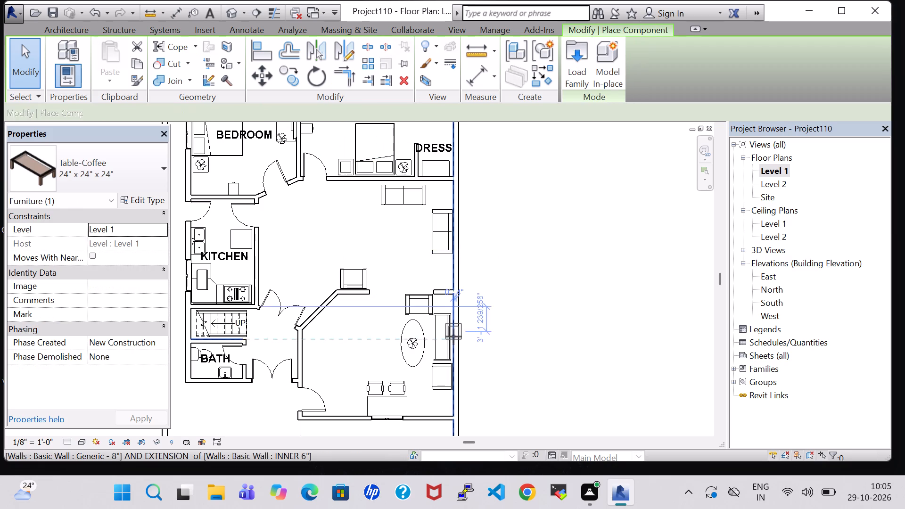
pyautogui.scroll(8, 453, 337)
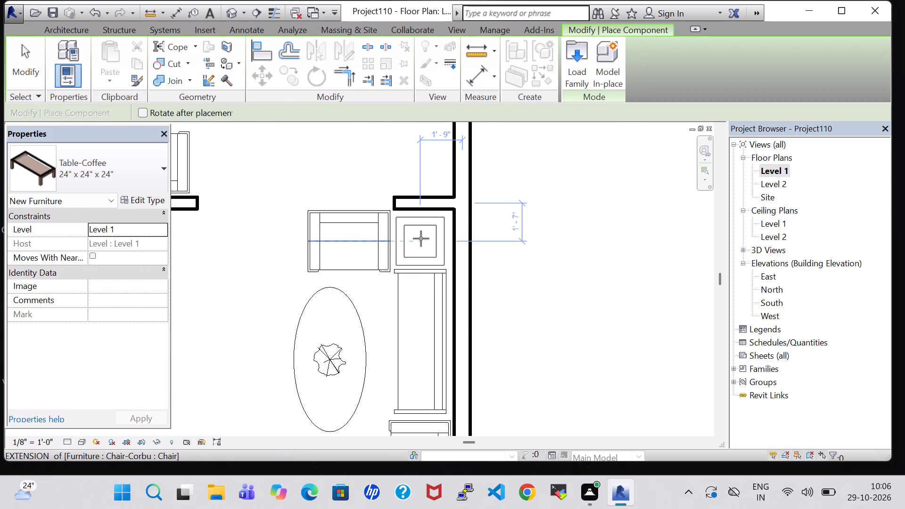
pyautogui.click(421, 238)
pyautogui.scroll(-1, 215, 231)
pyautogui.press('Escape')
pyautogui.press('Escape')
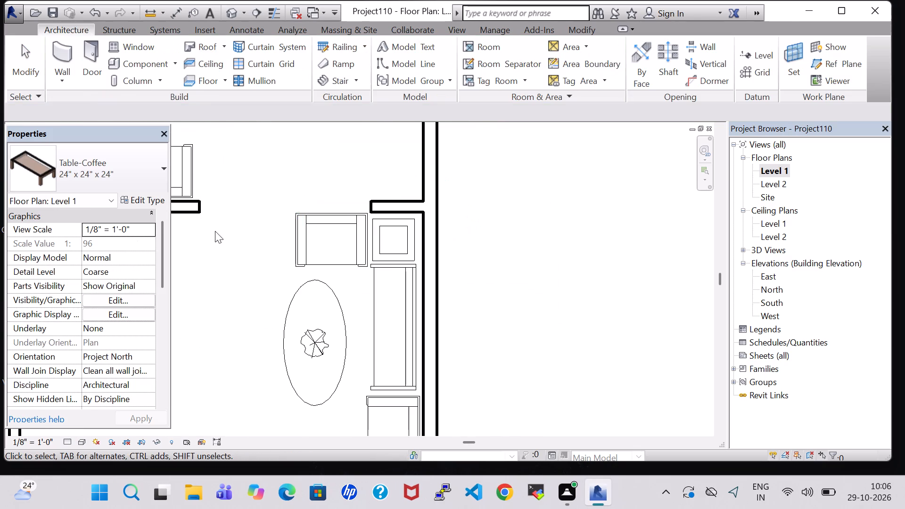
# Place a 24" x 24" Table-End like the bedroom's in the corner between the two Corbu sofas.
pyautogui.scroll(-5, 215, 231)
pyautogui.moveTo(268, 206); pyautogui.dragTo(387, 388, button='middle')
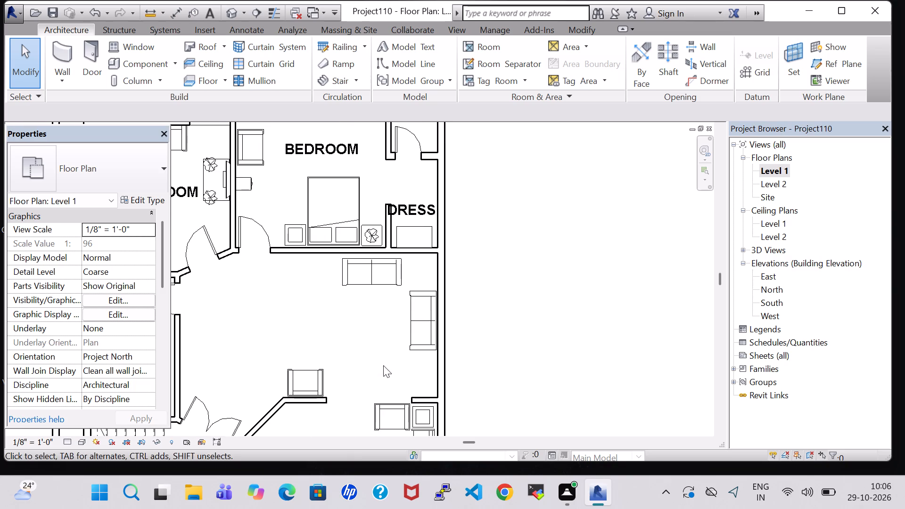
pyautogui.scroll(5, 376, 224)
pyautogui.click(369, 223)
pyautogui.rightClick(369, 223)
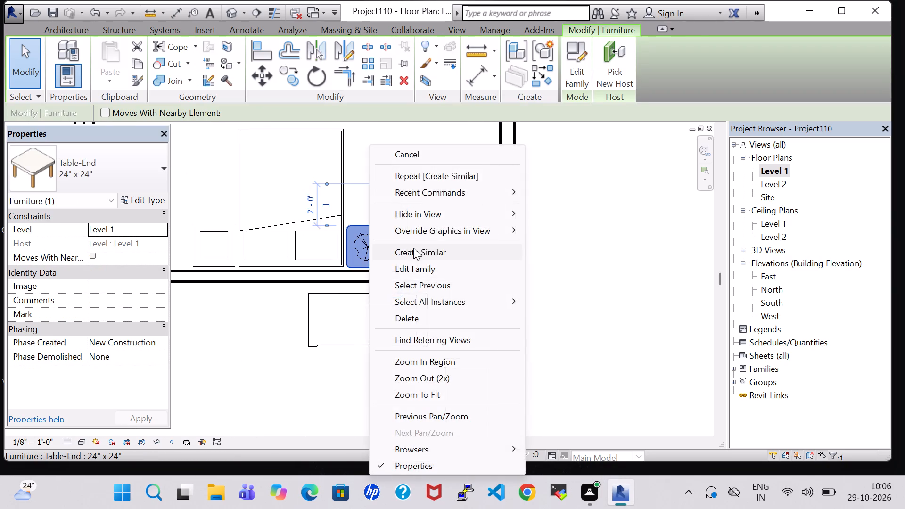
pyautogui.click(413, 248)
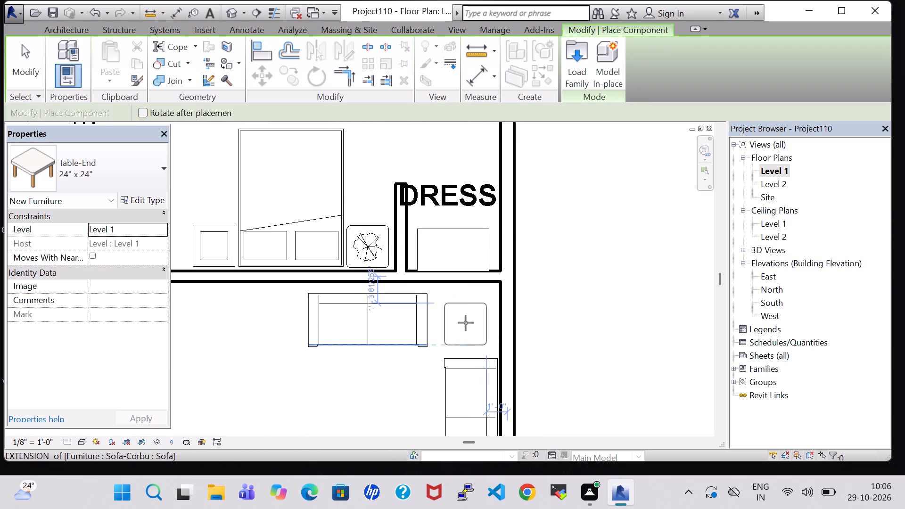
pyautogui.click(466, 323)
pyautogui.press('Escape')
pyautogui.press('Escape')
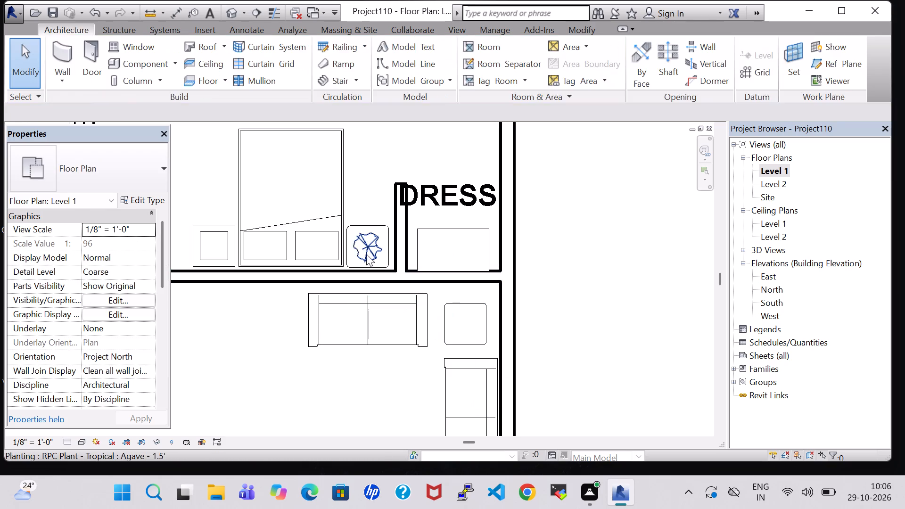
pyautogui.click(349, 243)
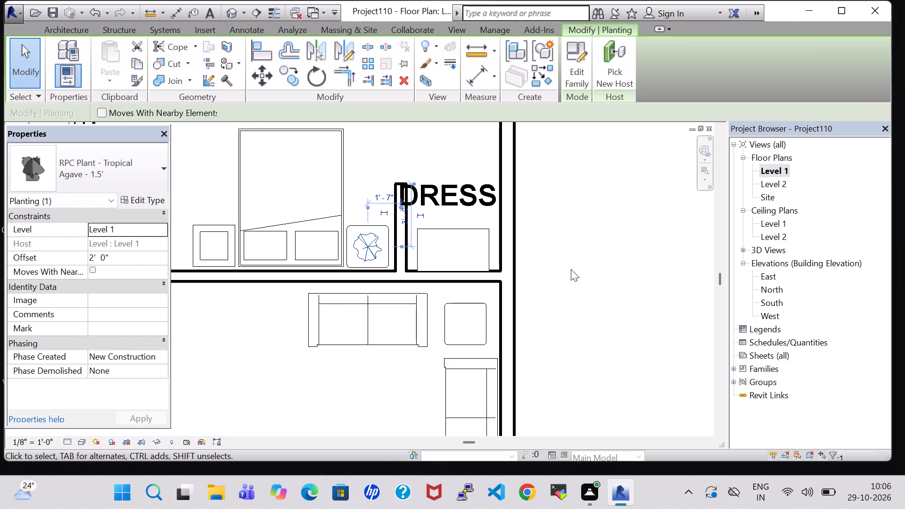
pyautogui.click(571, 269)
# Load the Table-Dining Oval family from the US Imperial library's Furniture Tables folder for component placement.
pyautogui.scroll(-9, 501, 280)
pyautogui.middleClick(501, 280)
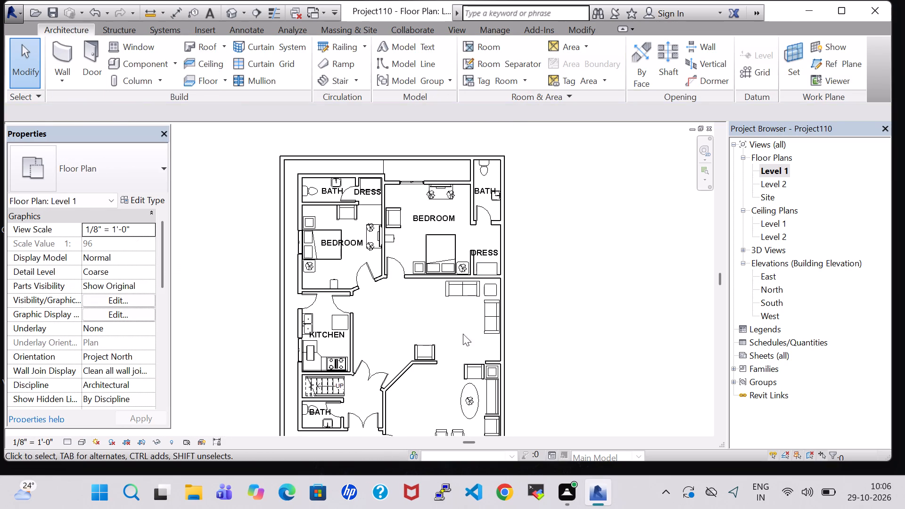
pyautogui.click(154, 63)
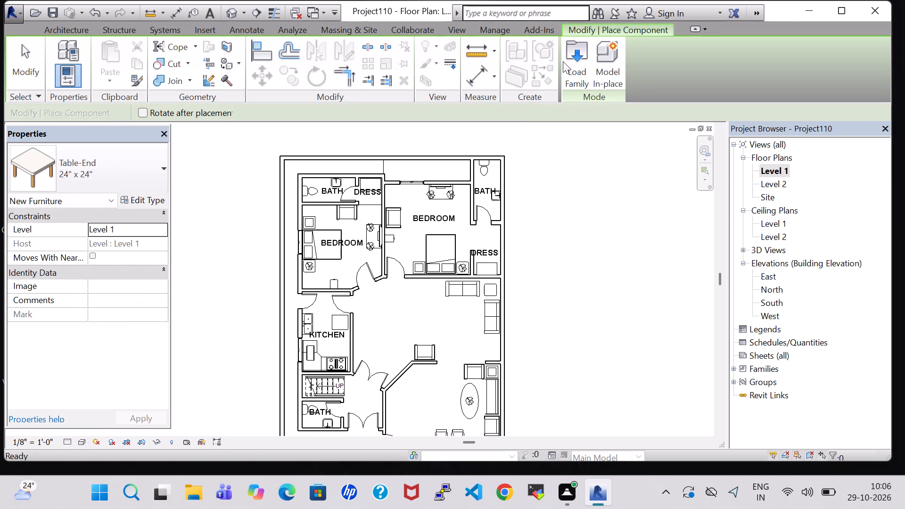
pyautogui.click(579, 72)
pyautogui.scroll(-1, 530, 325)
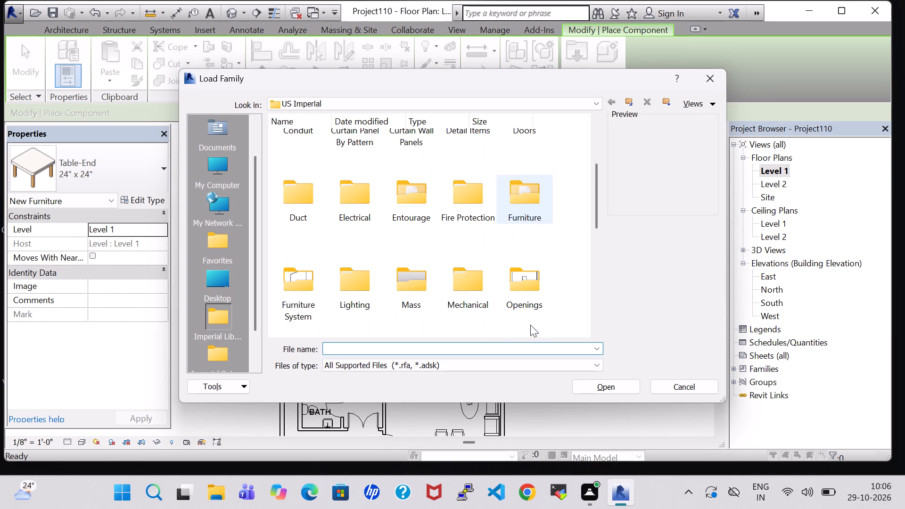
pyautogui.doubleClick(535, 210)
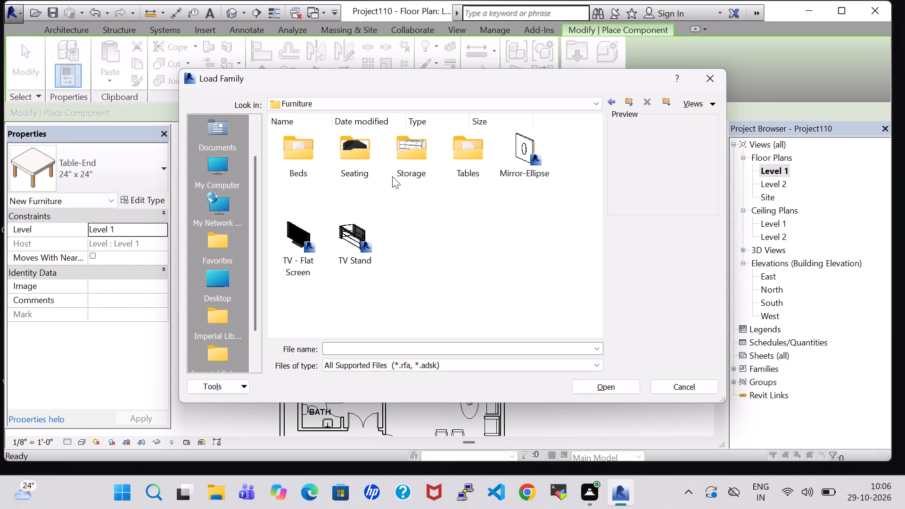
pyautogui.doubleClick(477, 166)
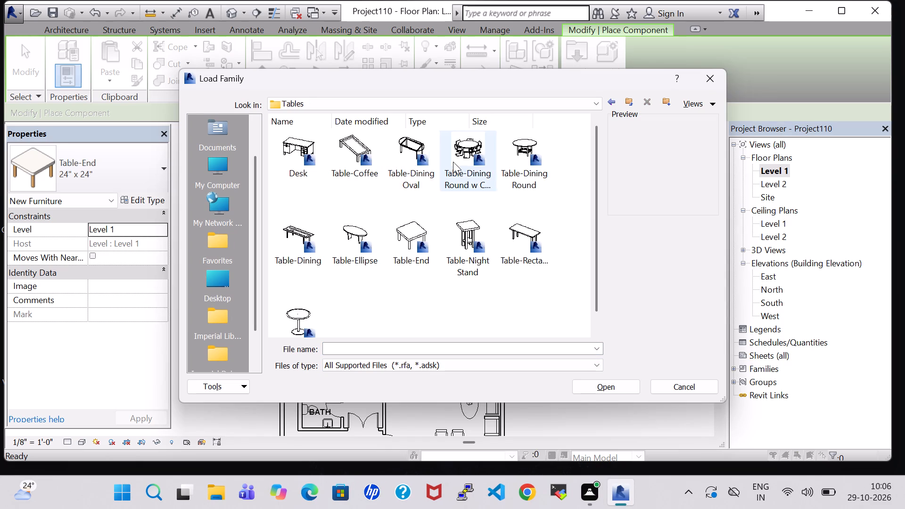
pyautogui.click(396, 148)
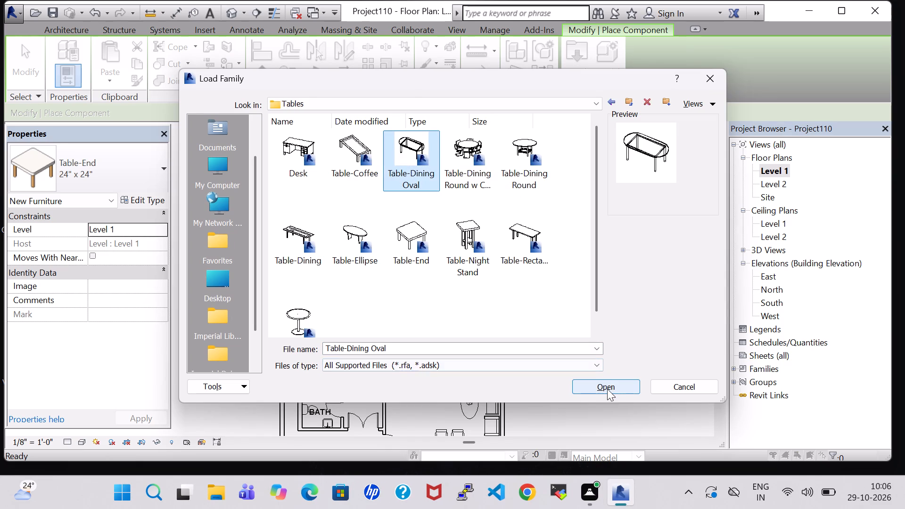
pyautogui.click(607, 389)
# Place the 36" x 72" Table-Dining Oval parallel to the outer-wall sofa and in front of it, 4'-10" from the outer wall.
pyautogui.scroll(6, 437, 331)
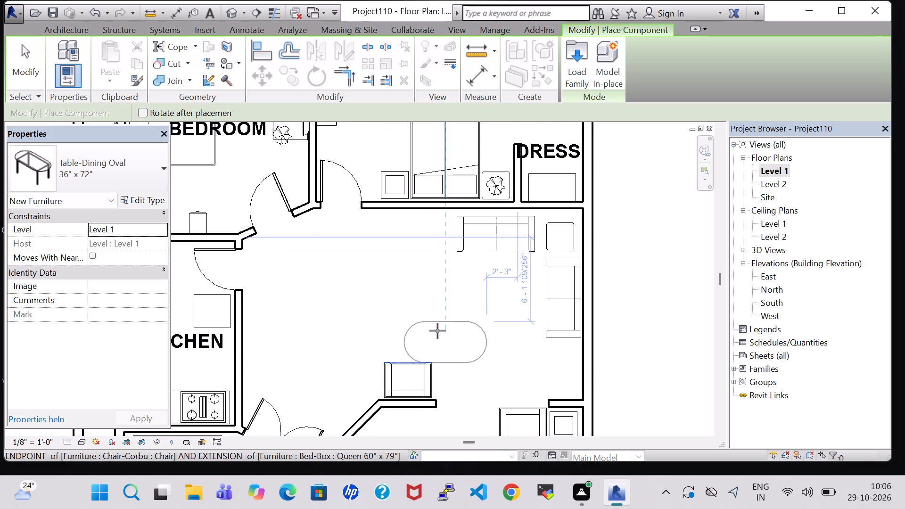
pyautogui.press('space')
pyautogui.press('space')
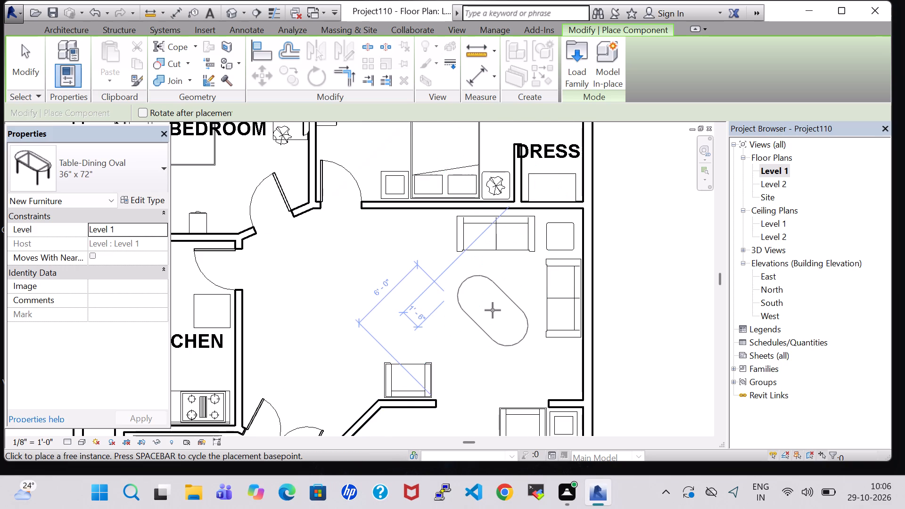
pyautogui.press('space')
pyautogui.press('space')
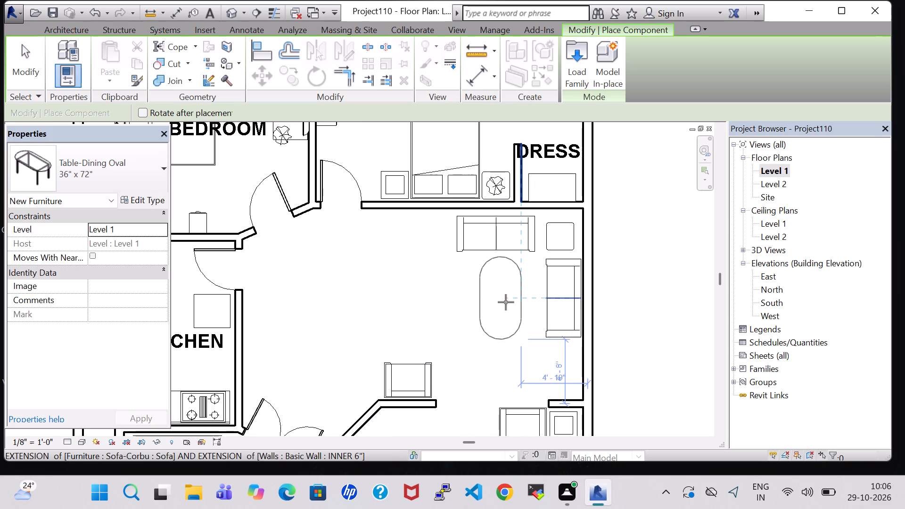
pyautogui.click(506, 302)
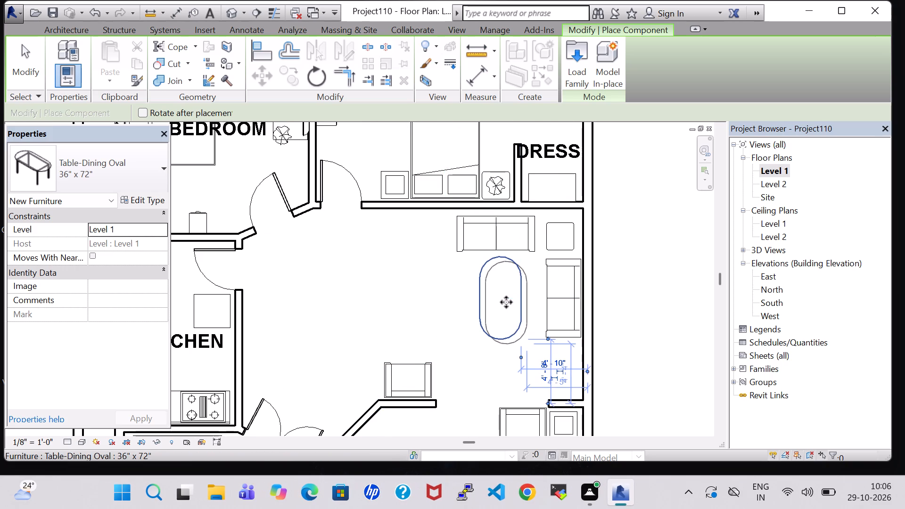
pyautogui.press('Escape')
pyautogui.press('Escape')
# Nudge the oval table two increments and the outer-wall sofa three increments away from the dressing room wall.
pyautogui.click(506, 302)
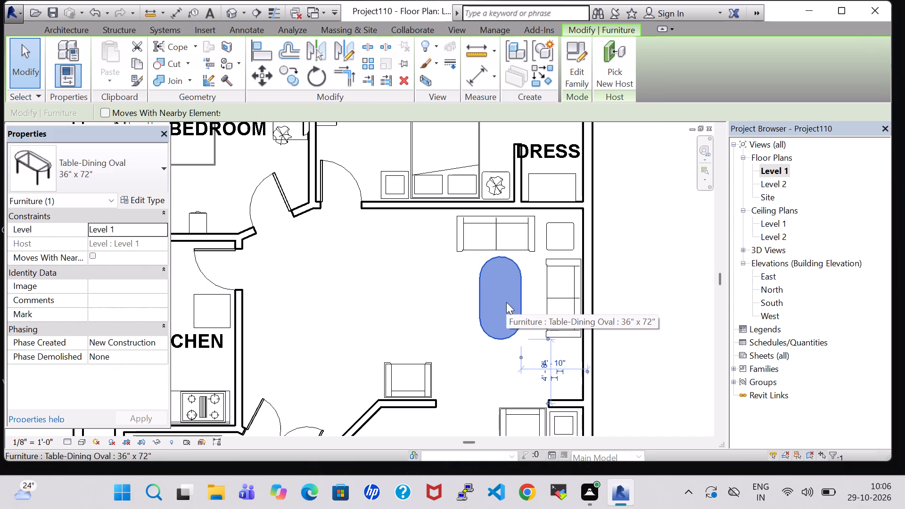
pyautogui.press('Down')
pyautogui.press('Down')
pyautogui.click(549, 310)
pyautogui.press('Down')
pyautogui.press('Down')
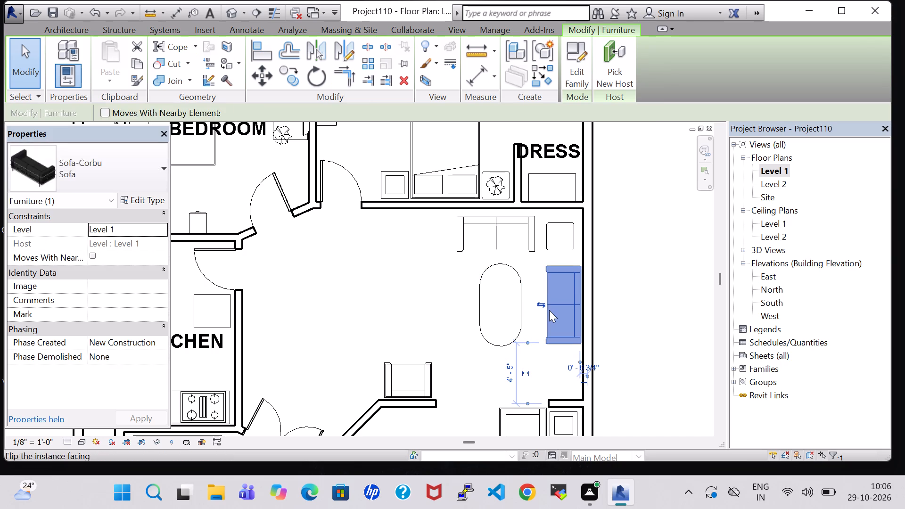
pyautogui.press('Down')
# Nudge the sofa along the dressing room wall toward the outer wall, to 3'-5" from it.
pyautogui.click(530, 242)
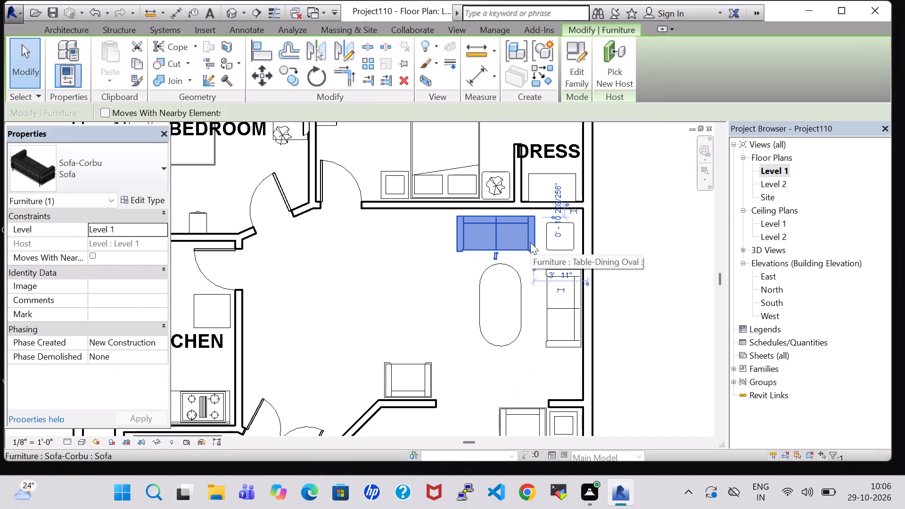
pyautogui.press('Right')
pyautogui.press('Right')
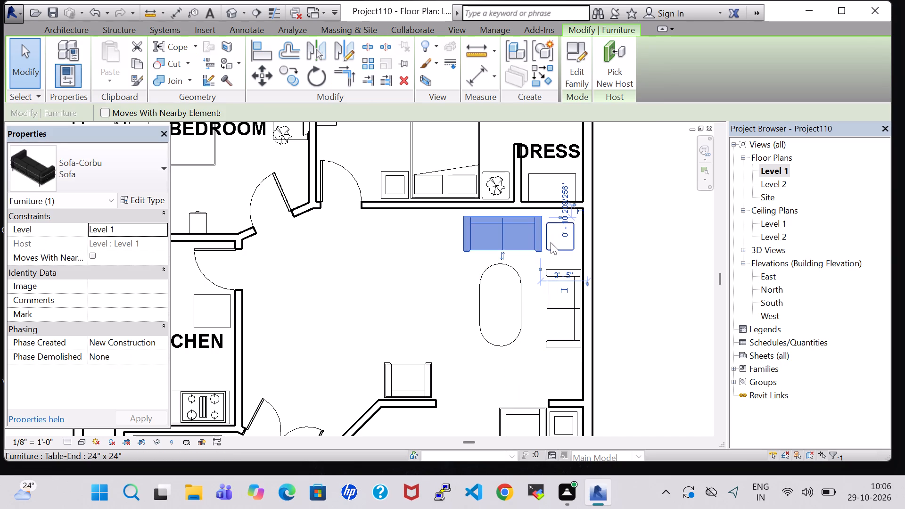
# Nudge the corner Table-End one increment toward the outer wall and one away from the dressing room wall.
pyautogui.click(551, 242)
pyautogui.press('Right')
pyautogui.press('Down')
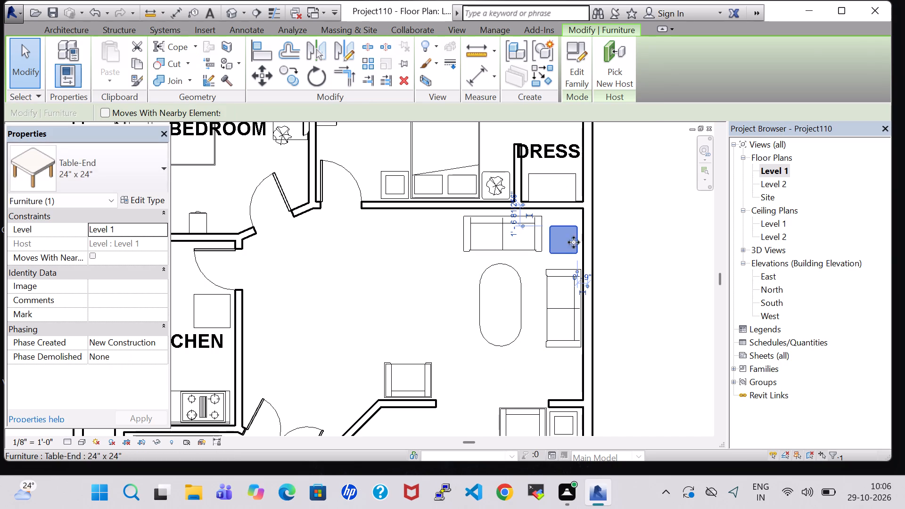
pyautogui.click(626, 248)
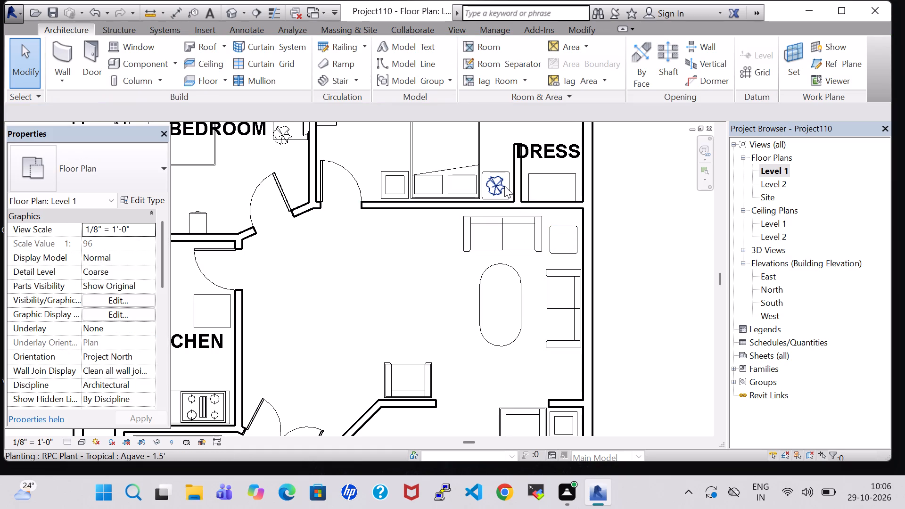
# Place another RPC Plant - Tropical Agave 1.5' on the kitchen-side edge of the oval table, about 7'-10" from the outer wall.
pyautogui.click(502, 186)
pyautogui.rightClick(502, 186)
pyautogui.click(552, 255)
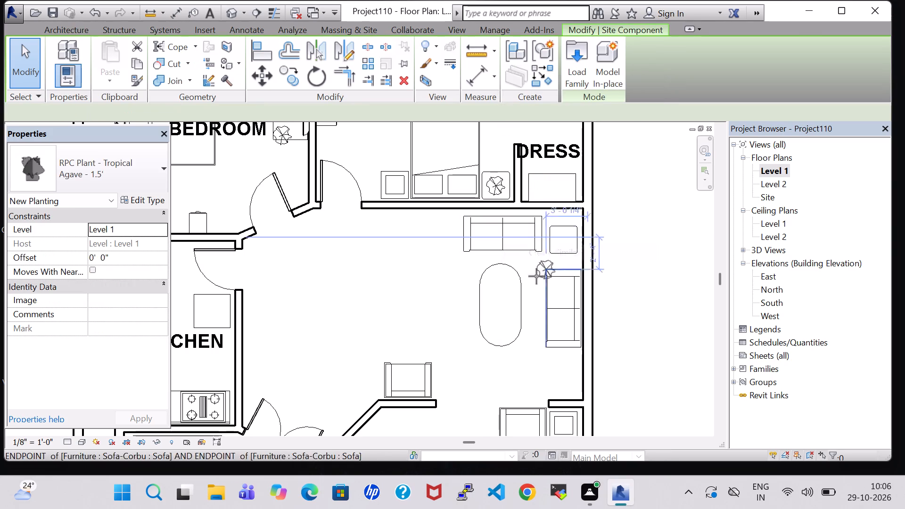
pyautogui.click(477, 306)
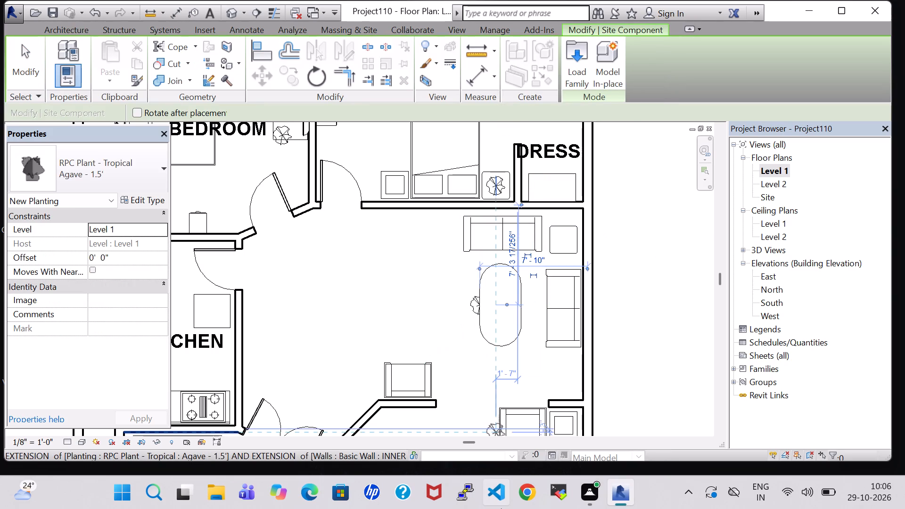
pyautogui.press('Escape')
pyautogui.press('Escape')
# Set the new Agave plant's offset above Level 1 to 2' 3".
pyautogui.click(468, 303)
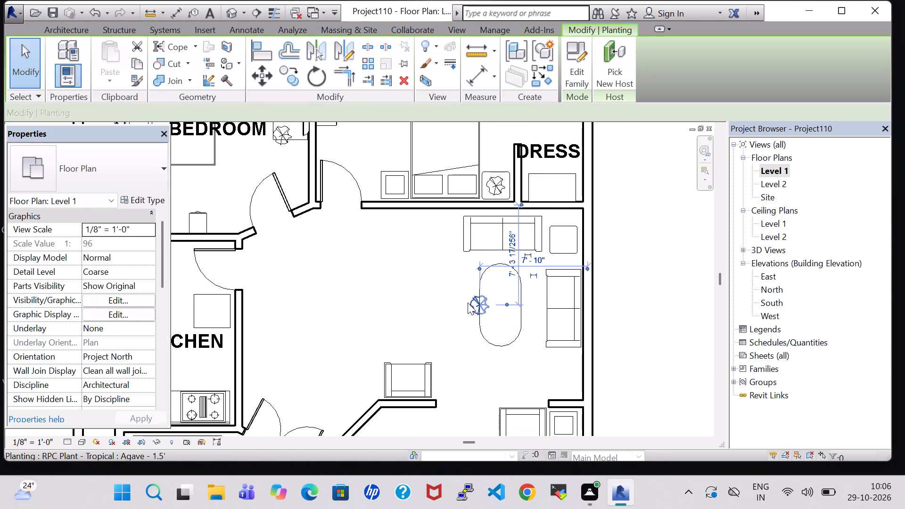
pyautogui.click(94, 258)
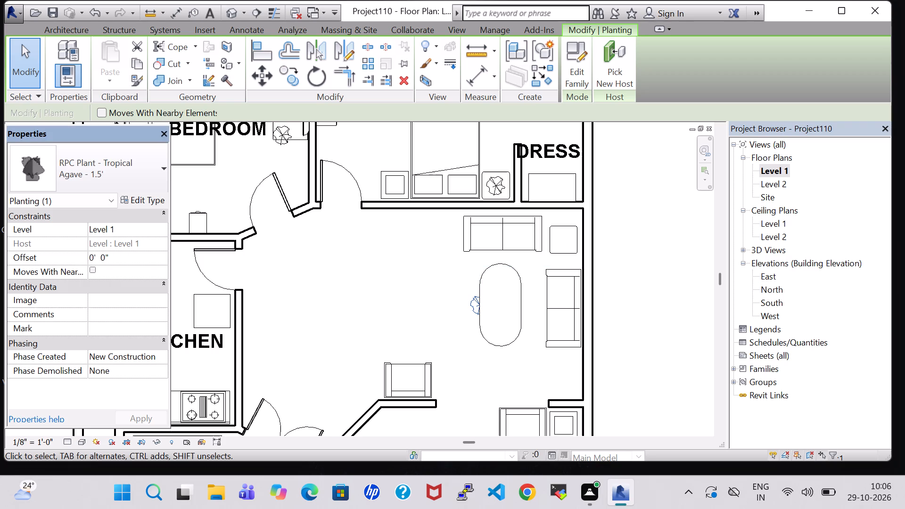
pyautogui.press('BackSpace')
pyautogui.press('2')
pyautogui.press('Right')
pyautogui.press('Right')
pyautogui.press('Right')
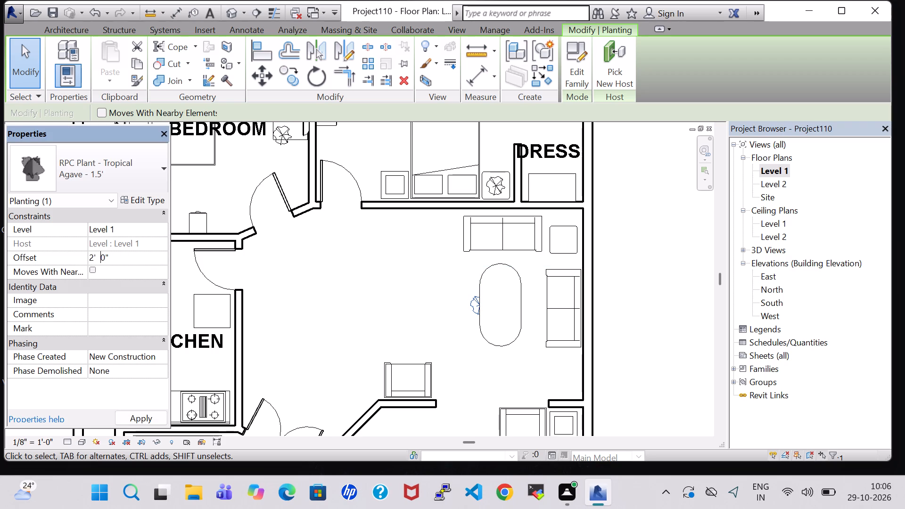
pyautogui.press('Right')
pyautogui.press('BackSpace')
pyautogui.press('3')
pyautogui.press('Return')
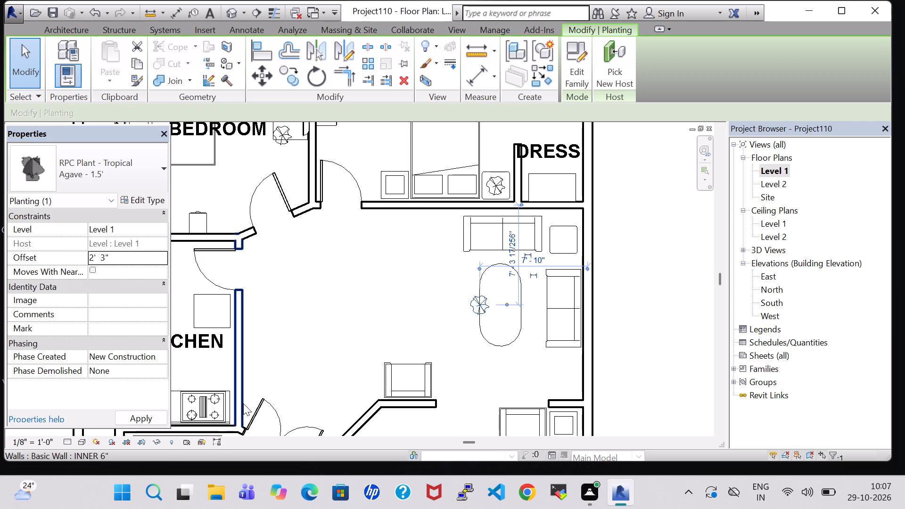
# Nudge the Agave plant six increments toward the outer wall to centre it on the oval table.
pyautogui.press('Right')
pyautogui.press('Right')
pyautogui.press('Right')
pyautogui.press('Right')
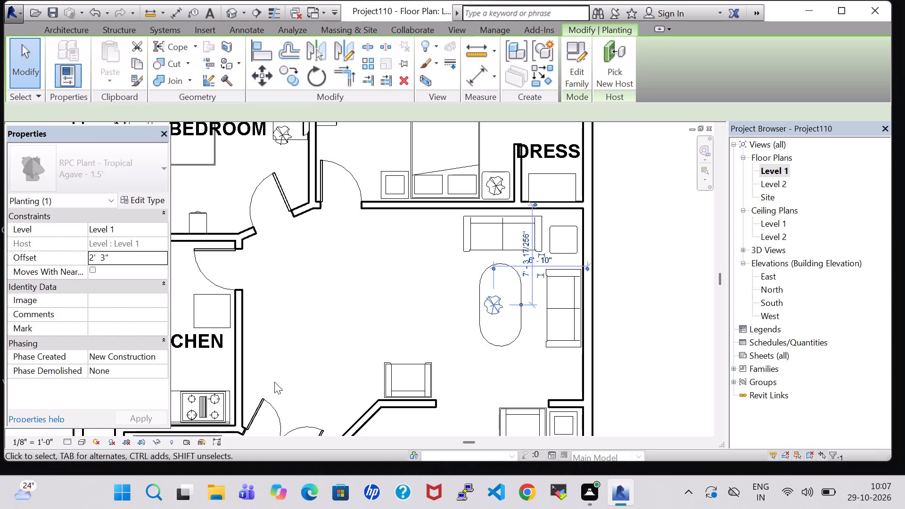
pyautogui.press('Right')
pyautogui.press('Right')
pyautogui.click(350, 300)
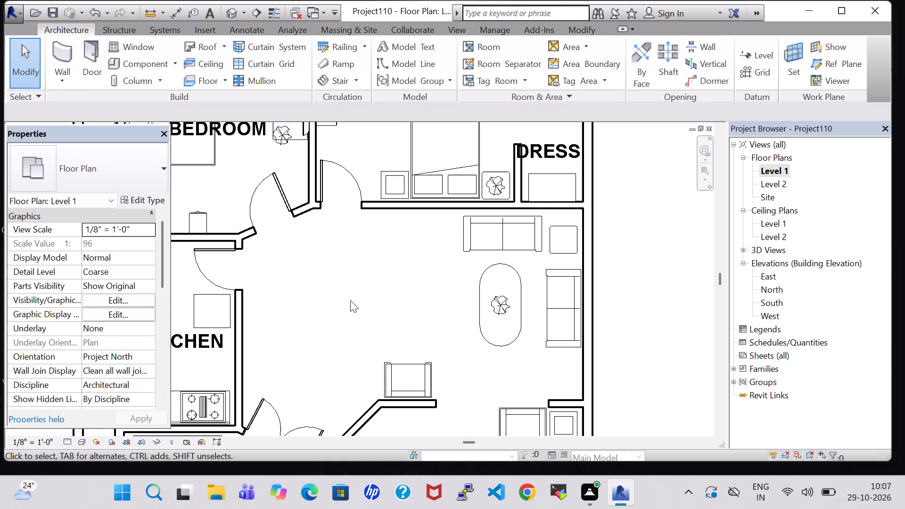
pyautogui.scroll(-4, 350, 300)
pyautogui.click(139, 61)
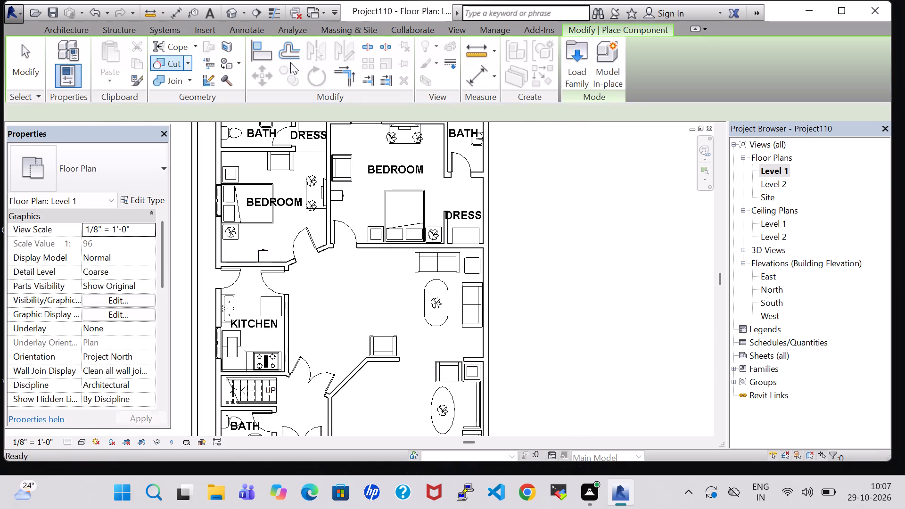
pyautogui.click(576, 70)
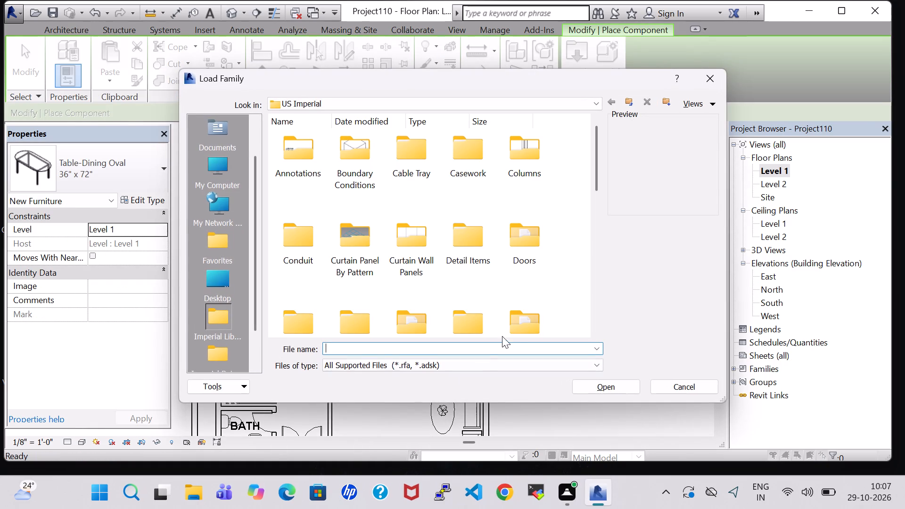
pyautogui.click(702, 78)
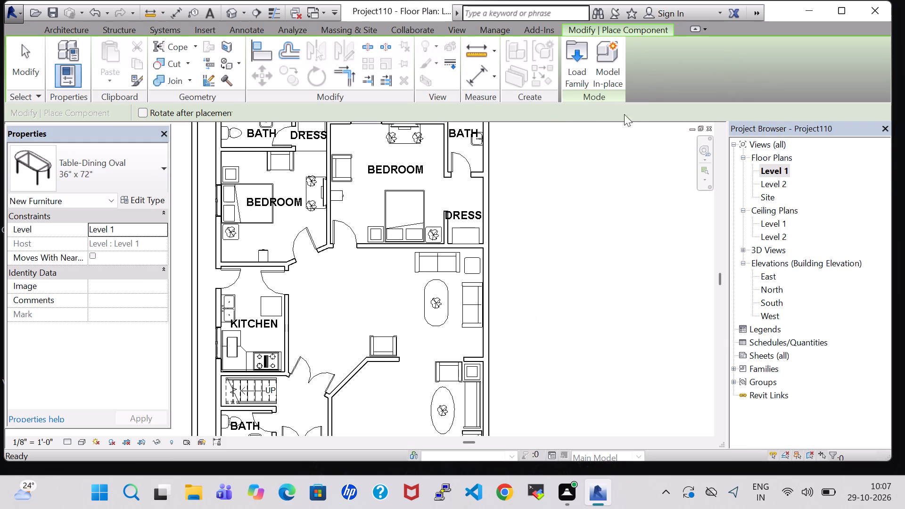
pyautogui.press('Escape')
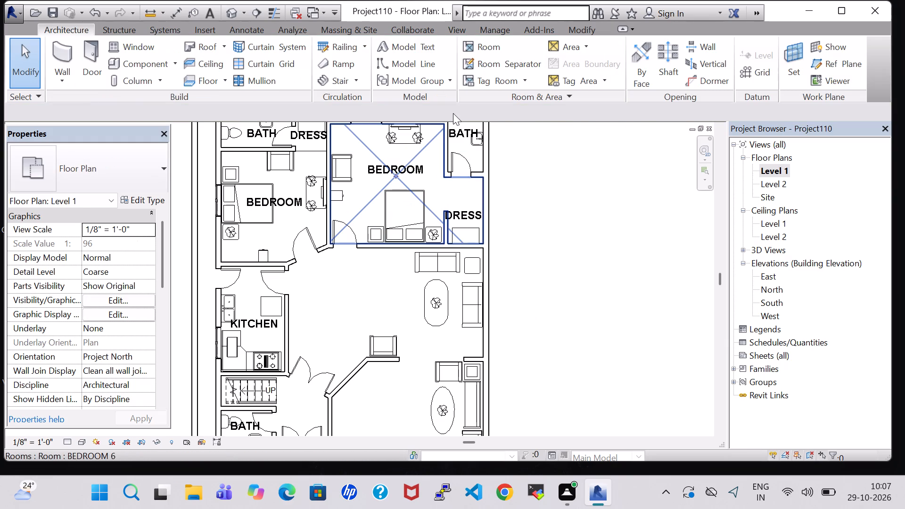
# Place another 42" TV - Flat Screen flat against the large-room face of the kitchen wall, about 7' from the bedroom-kitchen wall.
pyautogui.click(402, 126)
pyautogui.rightClick(402, 126)
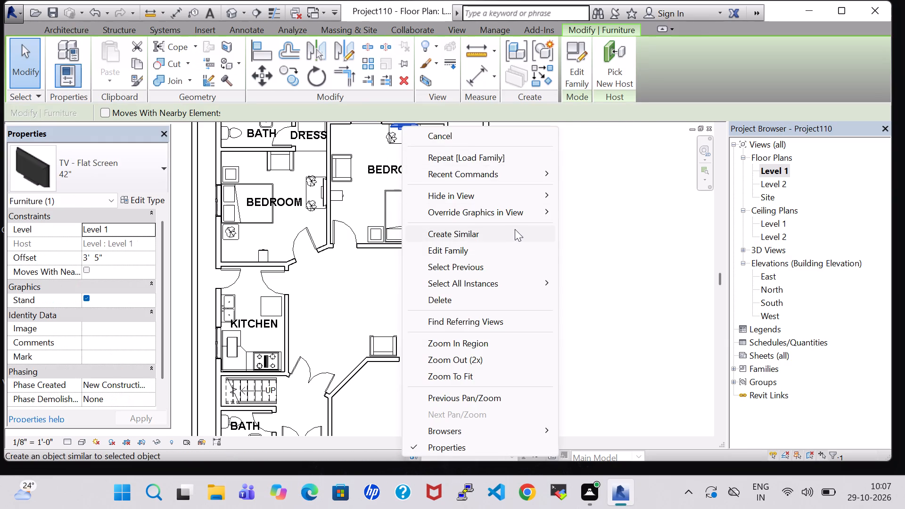
pyautogui.click(515, 229)
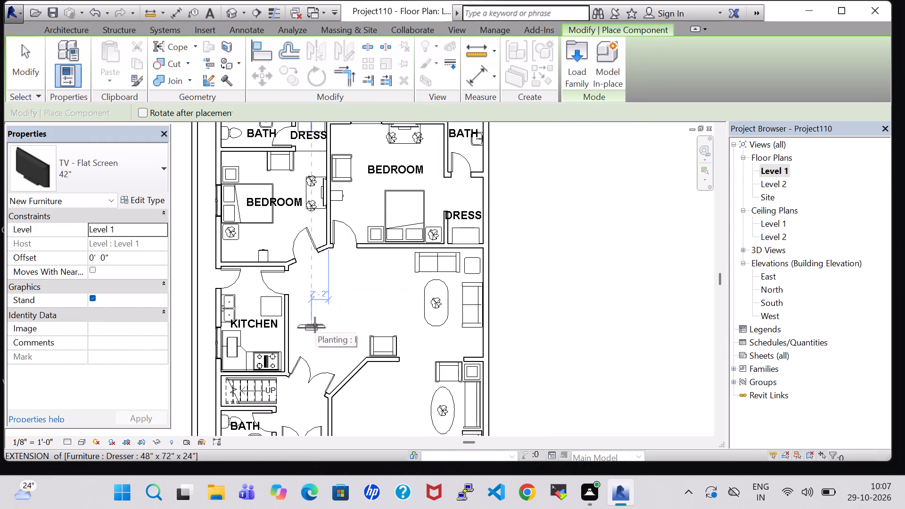
pyautogui.press('space')
pyautogui.scroll(6, 315, 325)
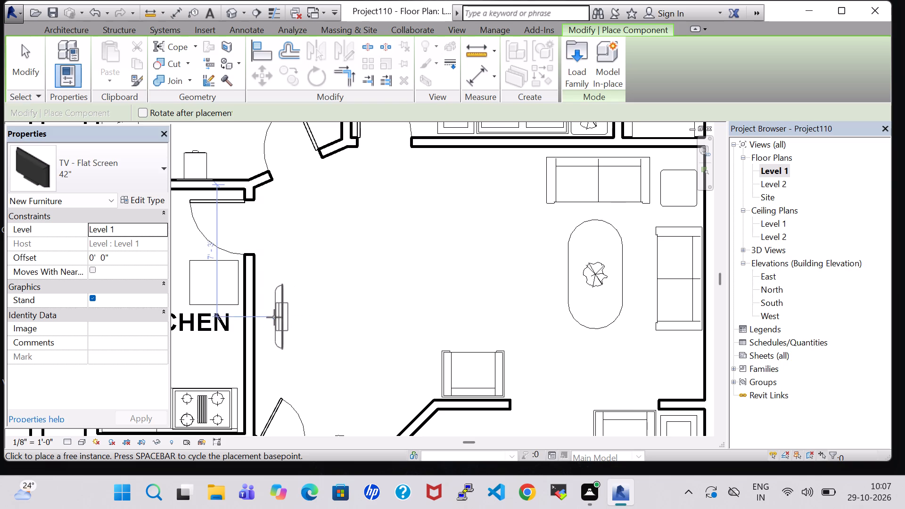
pyautogui.click(252, 314)
pyautogui.press('Escape')
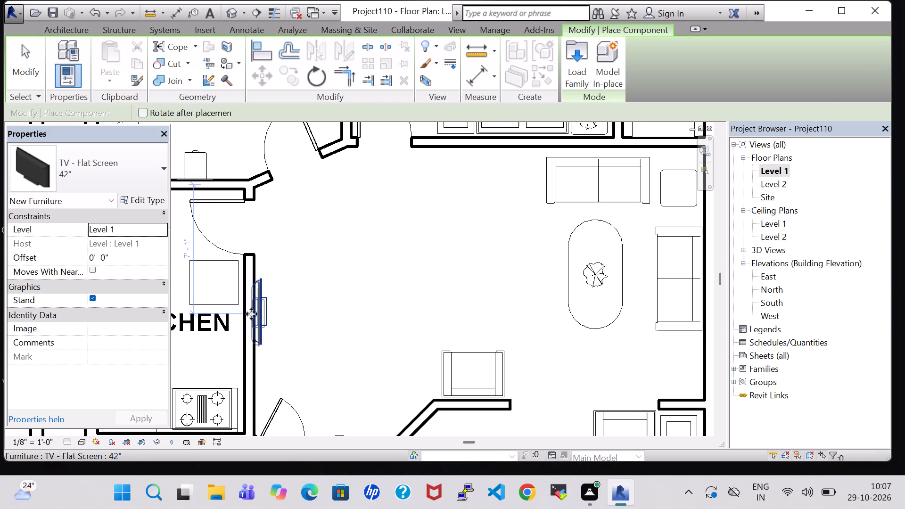
pyautogui.press('Escape')
# Change the kitchen-wall TV - Flat Screen to the 50" type.
pyautogui.click(264, 315)
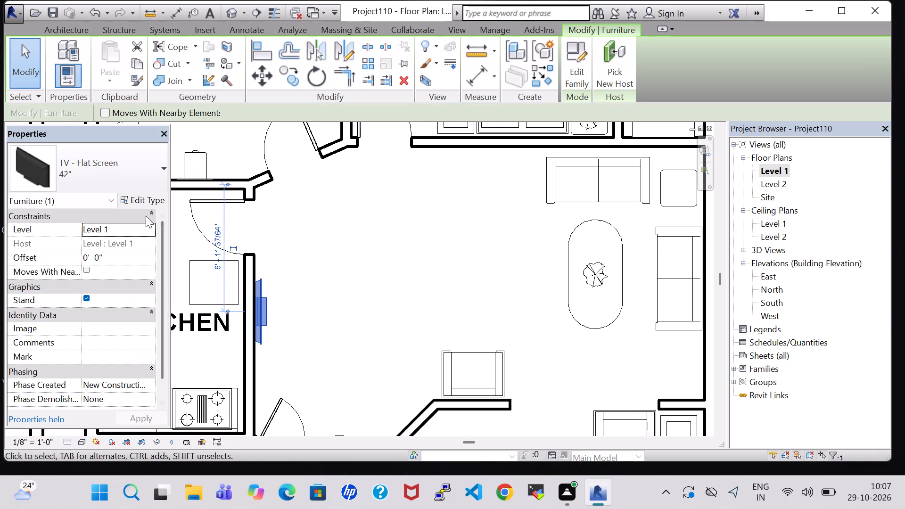
pyautogui.click(146, 204)
pyautogui.click(331, 106)
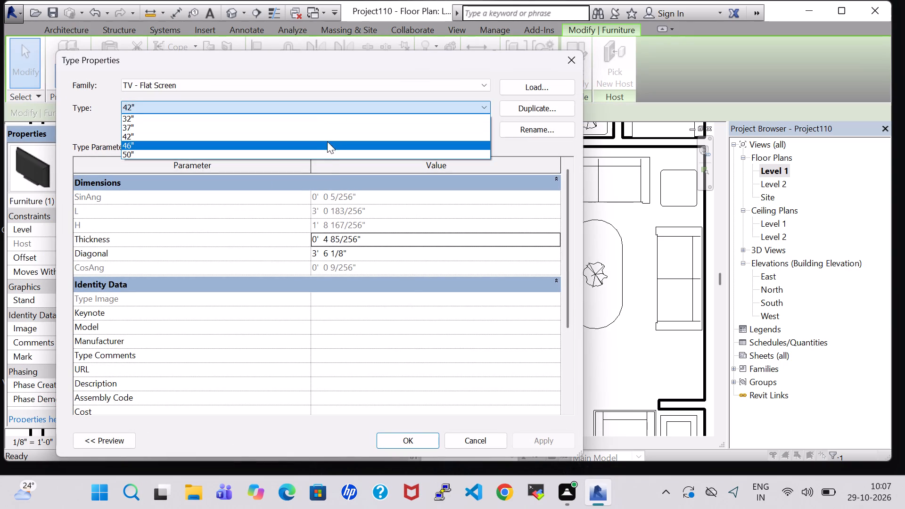
pyautogui.click(325, 154)
pyautogui.click(424, 441)
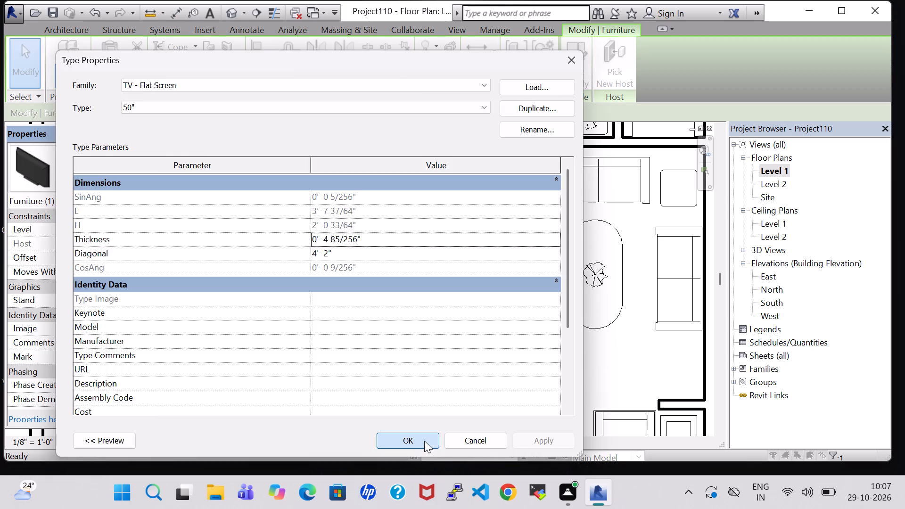
# Nudge the 50" TV two increments along the kitchen wall toward the bedrooms.
pyautogui.press('Up')
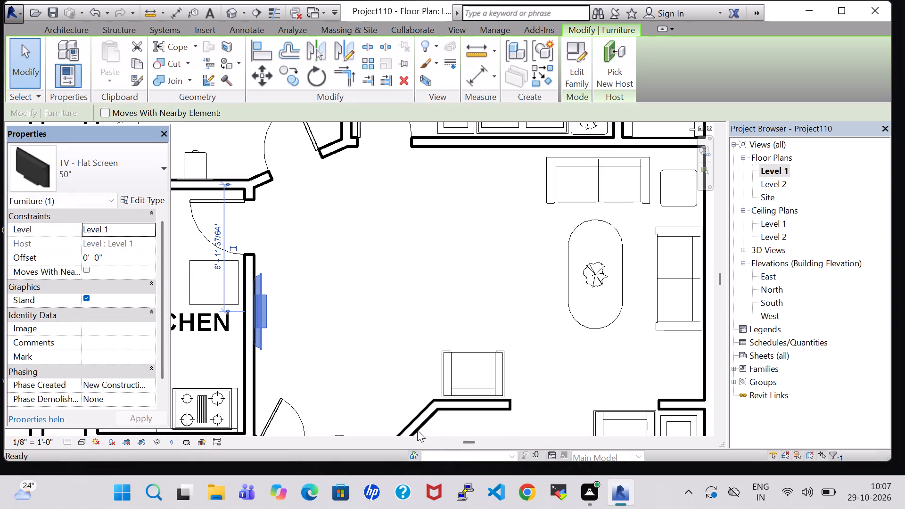
pyautogui.press('Up')
pyautogui.click(309, 339)
pyautogui.click(270, 321)
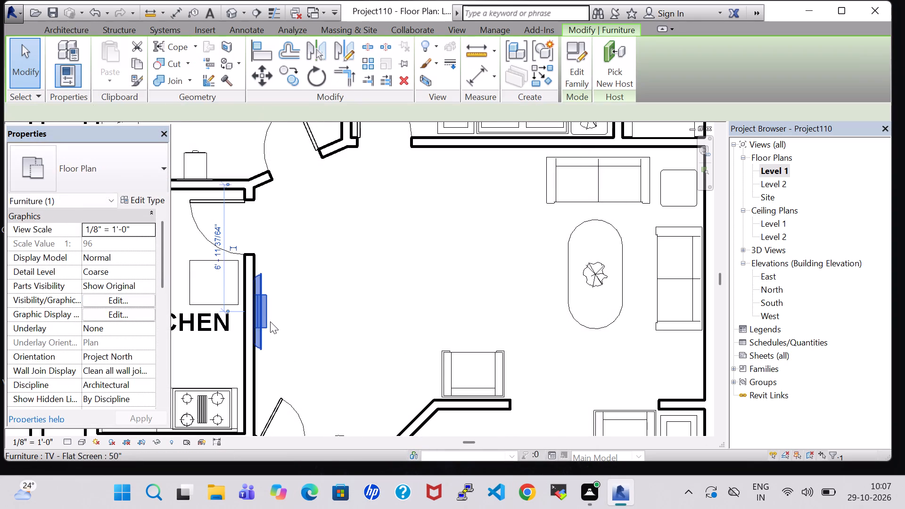
pyautogui.press('Up')
pyautogui.press('Up')
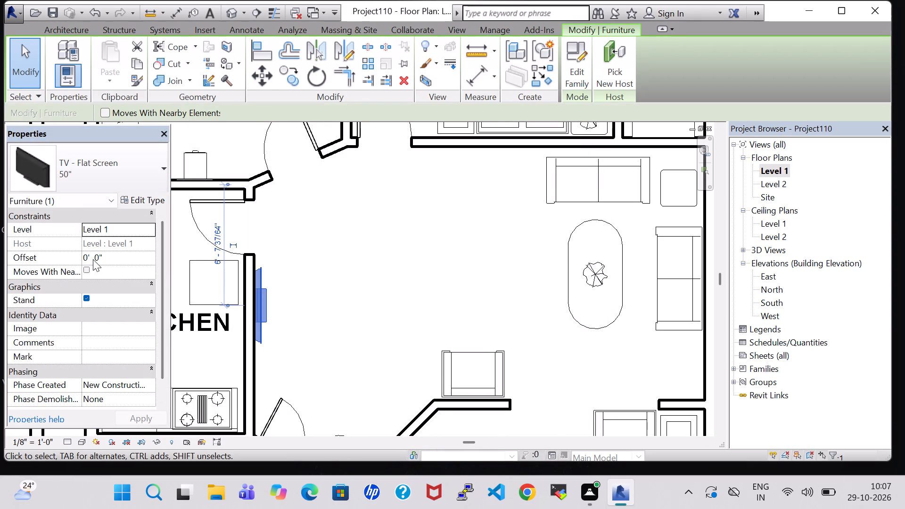
# Set the 50" TV's offset above Level 1 to 3' 5".
pyautogui.doubleClick(86, 258)
pyautogui.press('BackSpace')
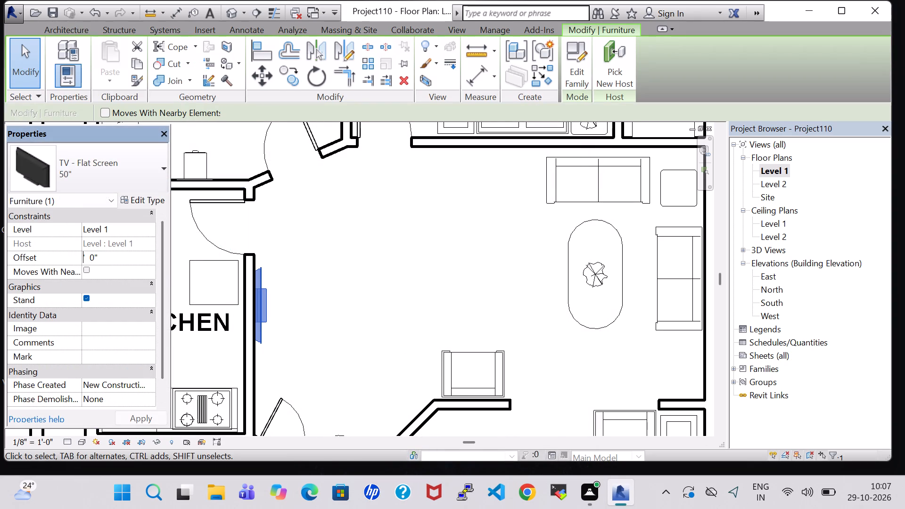
pyautogui.press('3')
pyautogui.press('Right')
pyautogui.press('Right')
pyautogui.press('Right')
pyautogui.press('Right')
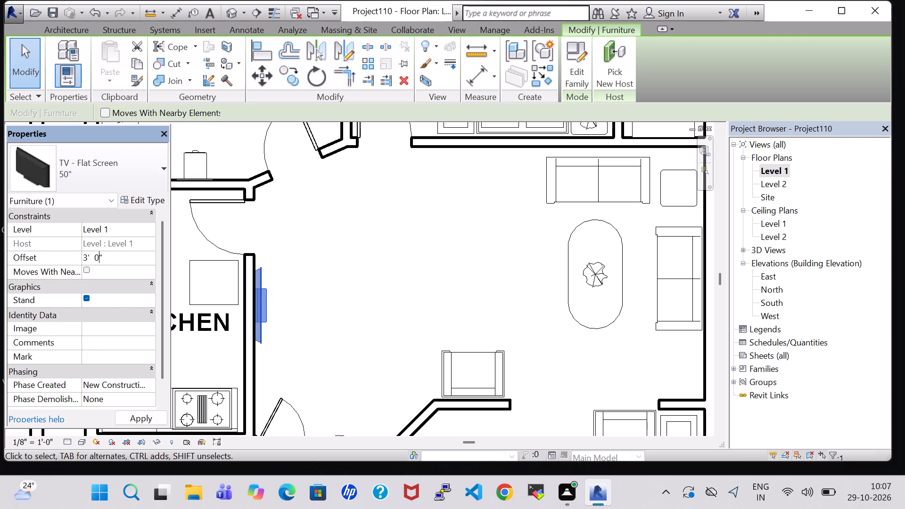
pyautogui.press('BackSpace')
pyautogui.press('5')
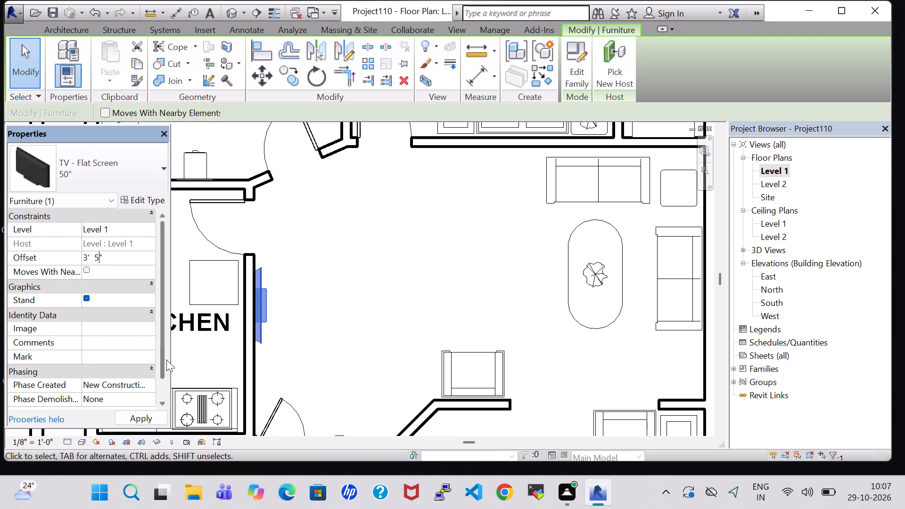
pyautogui.click(148, 416)
pyautogui.click(371, 293)
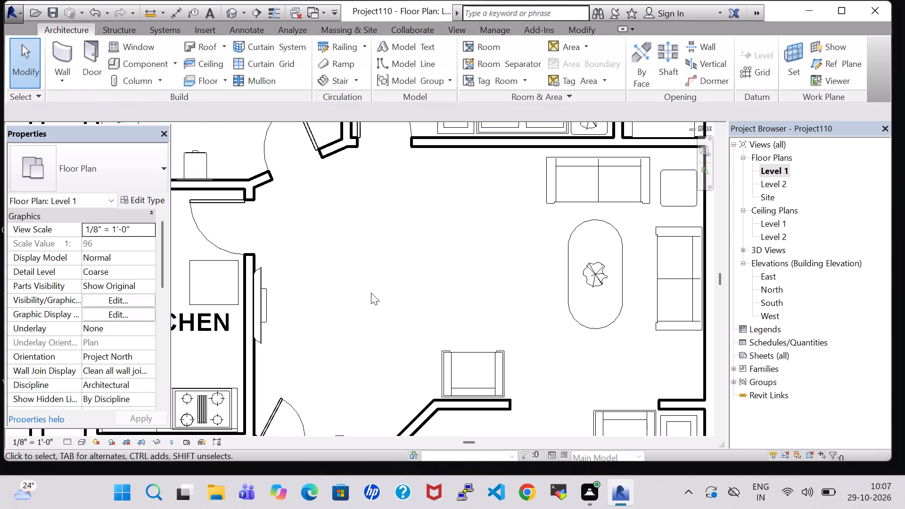
# Load the Entertainment Center family from the Storage folder of the US Imperial Furniture library.
pyautogui.scroll(-1, 391, 275)
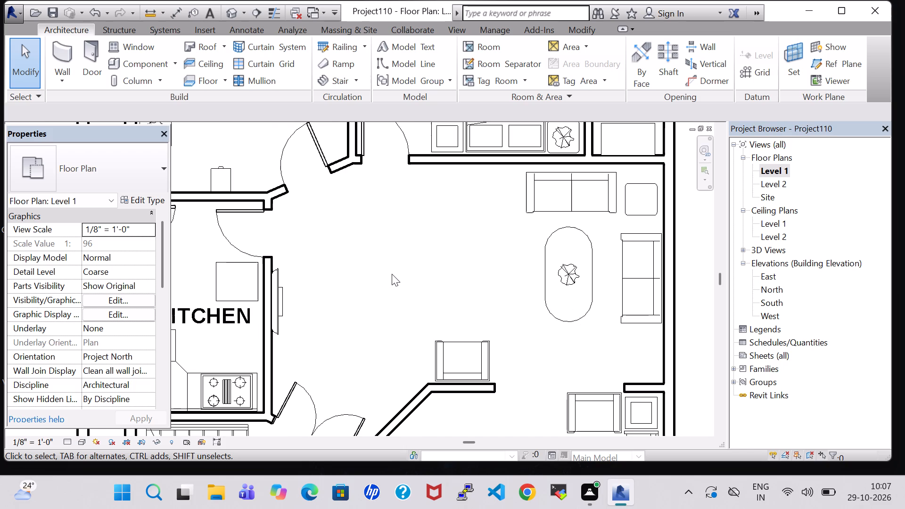
pyautogui.scroll(-3, 392, 274)
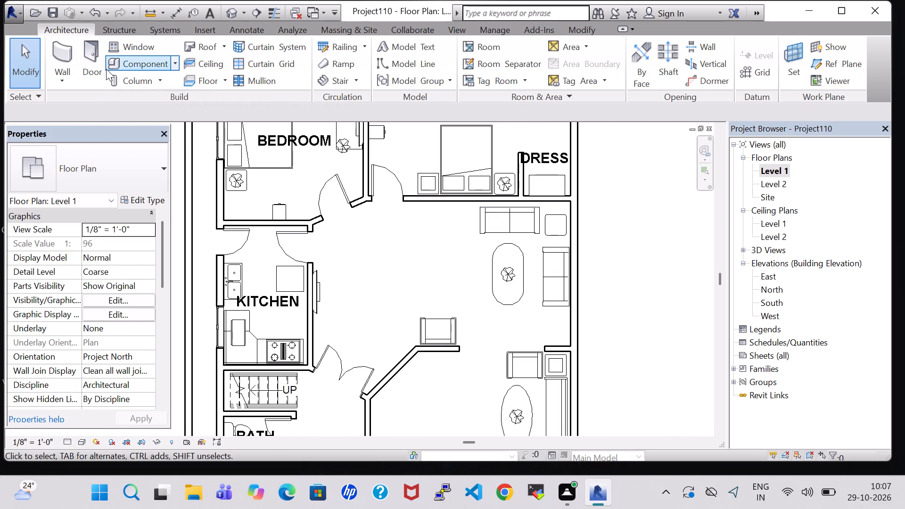
pyautogui.click(146, 68)
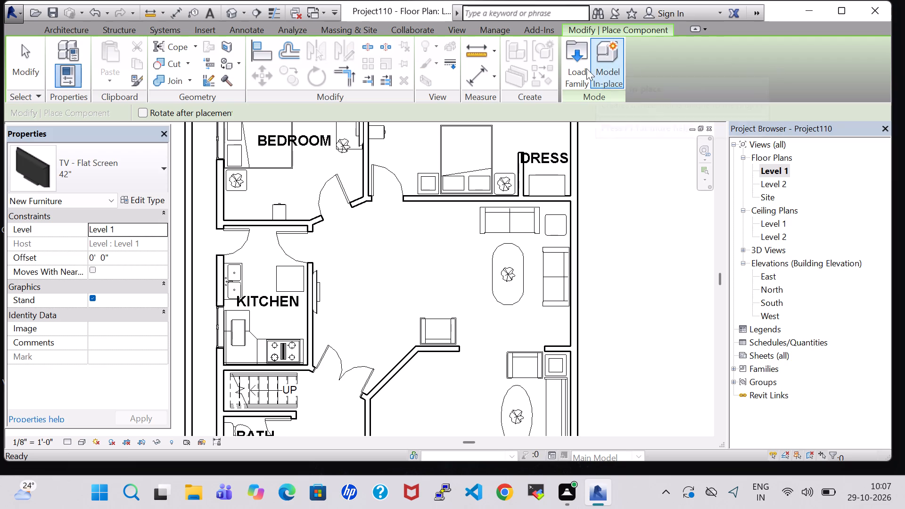
pyautogui.click(582, 68)
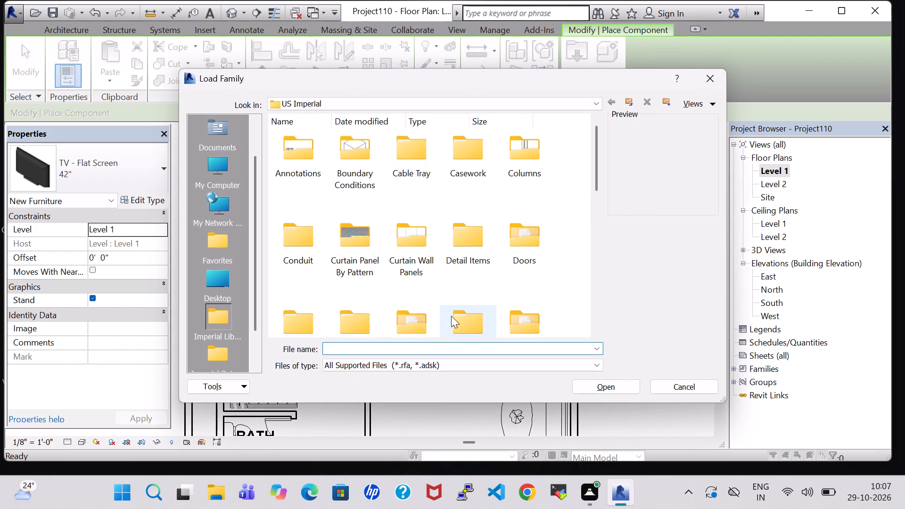
pyautogui.doubleClick(533, 318)
pyautogui.doubleClick(407, 164)
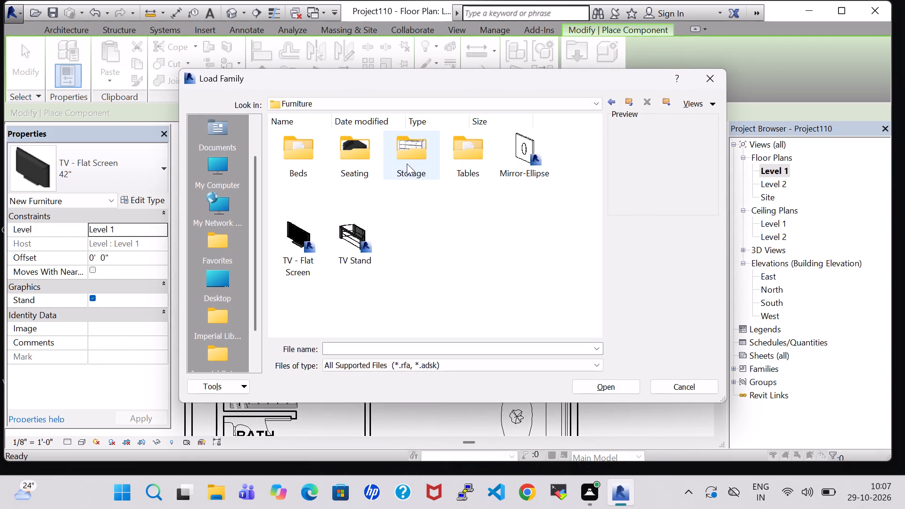
pyautogui.click(472, 243)
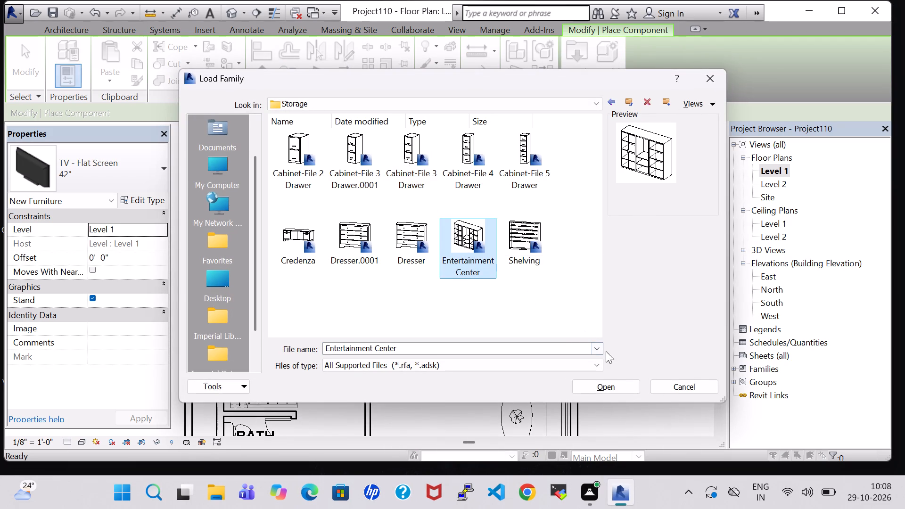
pyautogui.click(617, 388)
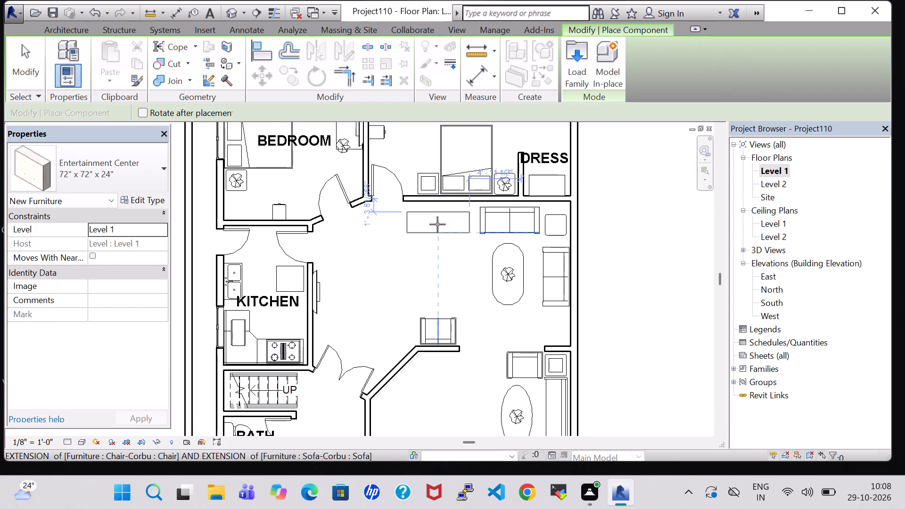
# Place the 72" x 72" x 24" Entertainment Center beside the sofa along the large room's bedroom-side wall and nudge it one increment toward that wall.
pyautogui.scroll(2, 437, 220)
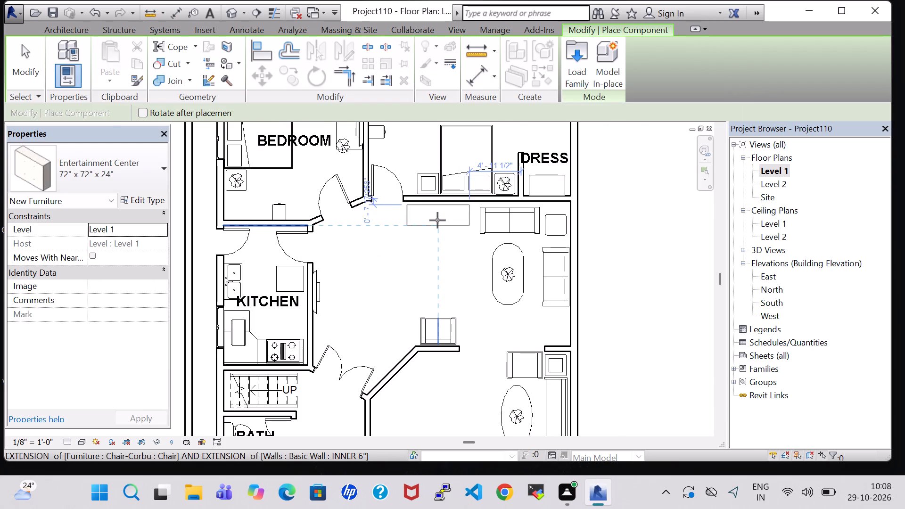
pyautogui.scroll(1, 437, 220)
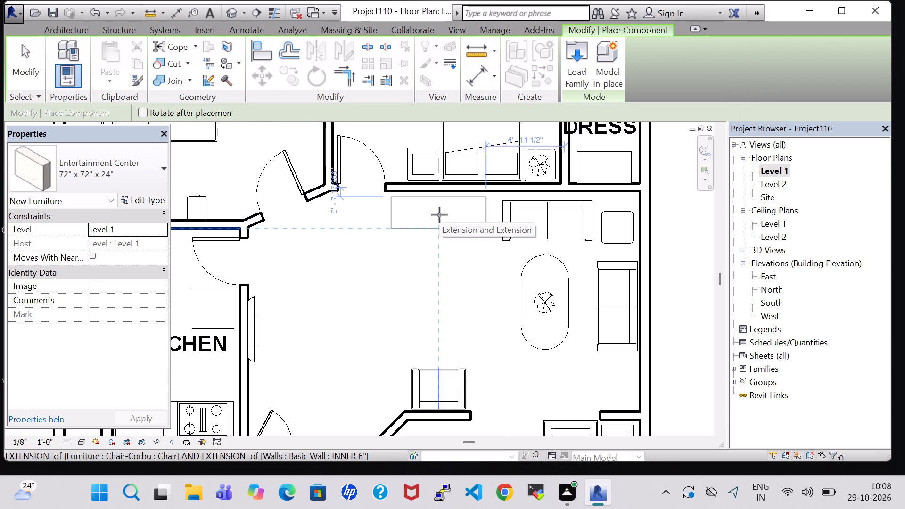
pyautogui.click(439, 215)
pyautogui.press('Escape')
pyautogui.press('Escape')
pyautogui.click(439, 215)
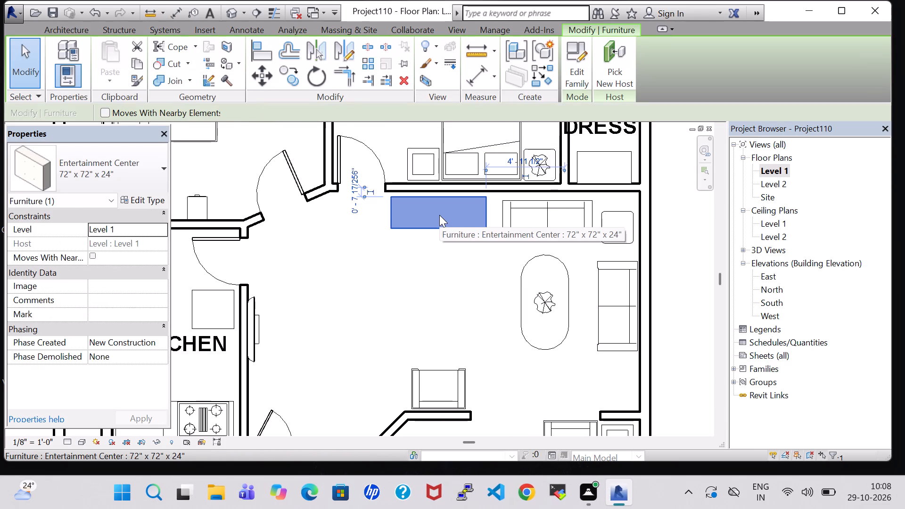
pyautogui.press('Up')
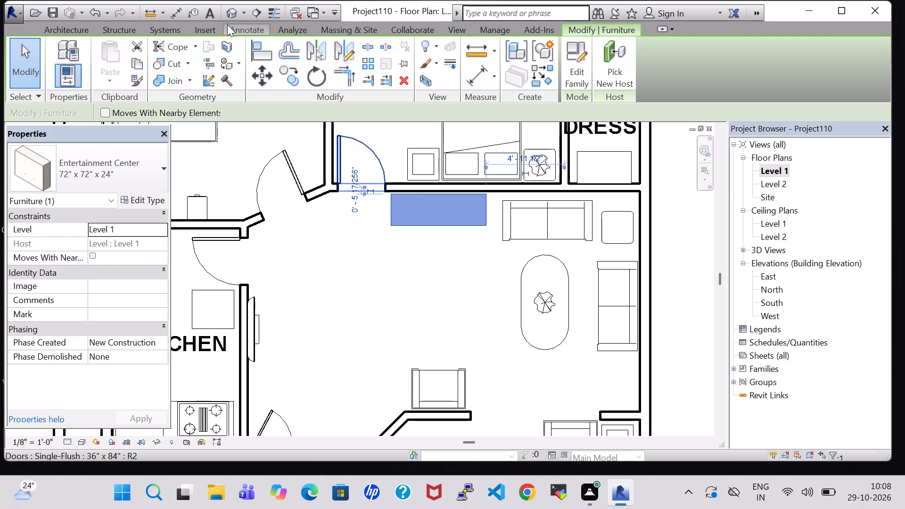
# Open the 3D view and examine the furniture in the large room, including the entertainment center, sofas and oval table.
pyautogui.click(227, 15)
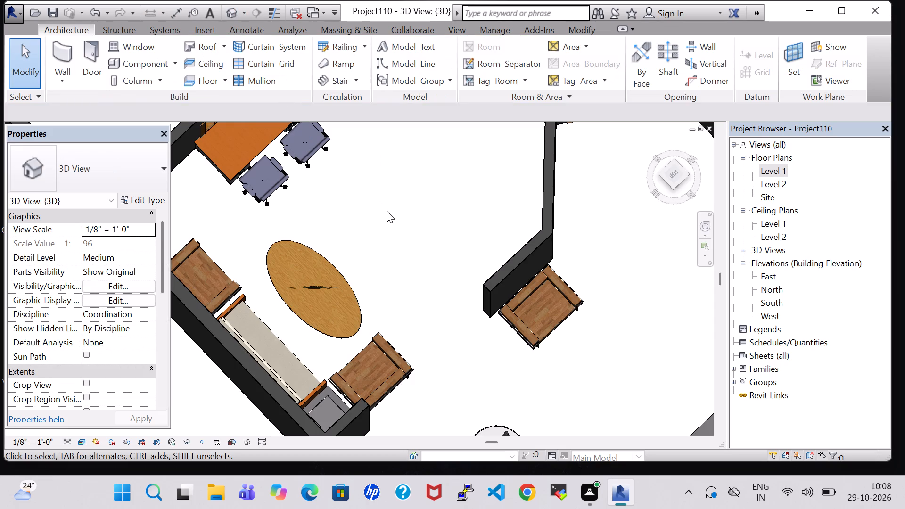
pyautogui.middleClick(387, 211)
pyautogui.scroll(1, 387, 212)
pyautogui.keyDown('shift'); pyautogui.moveTo(387, 212); pyautogui.dragTo(389, 220, button='middle'); pyautogui.keyUp('shift')
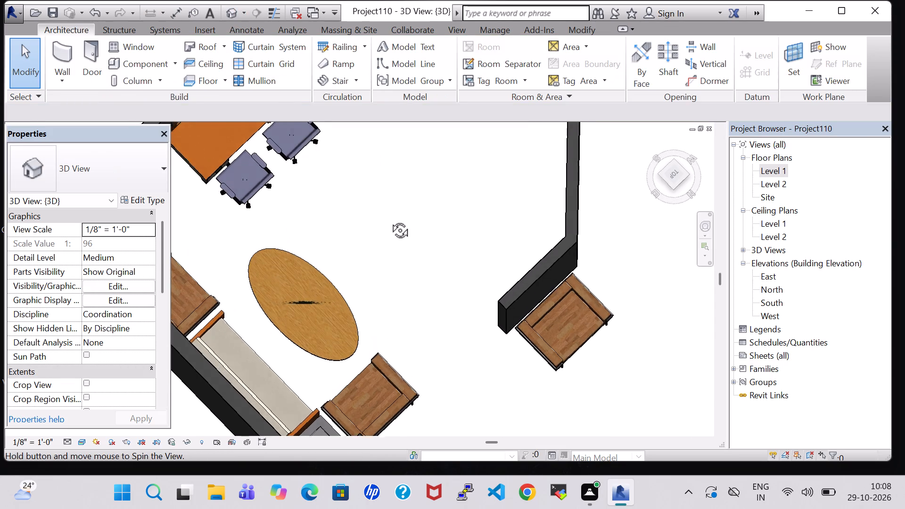
pyautogui.keyDown('shift'); pyautogui.moveTo(389, 220); pyautogui.dragTo(391, 248, button='middle'); pyautogui.keyUp('shift')
pyautogui.moveTo(391, 251); pyautogui.dragTo(386, 166, button='middle')
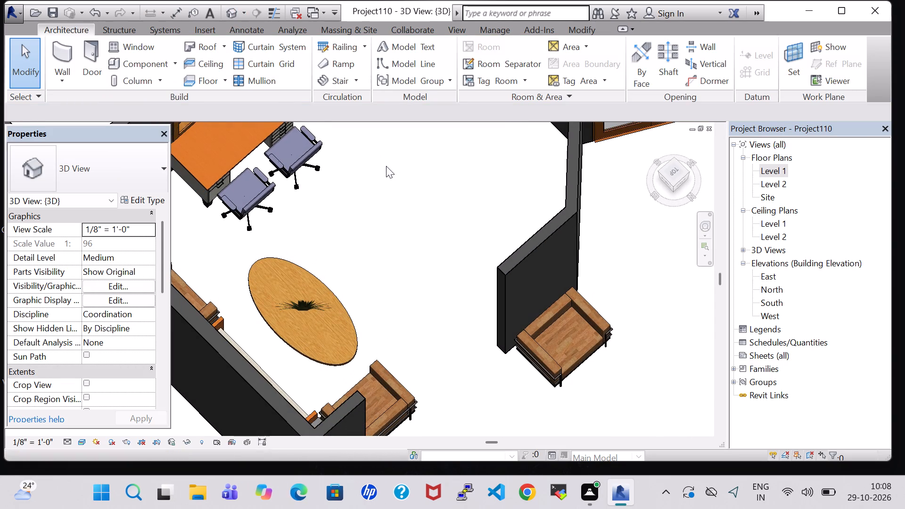
pyautogui.moveTo(404, 258); pyautogui.dragTo(362, 239, button='middle')
pyautogui.moveTo(357, 232); pyautogui.dragTo(402, 239, button='middle')
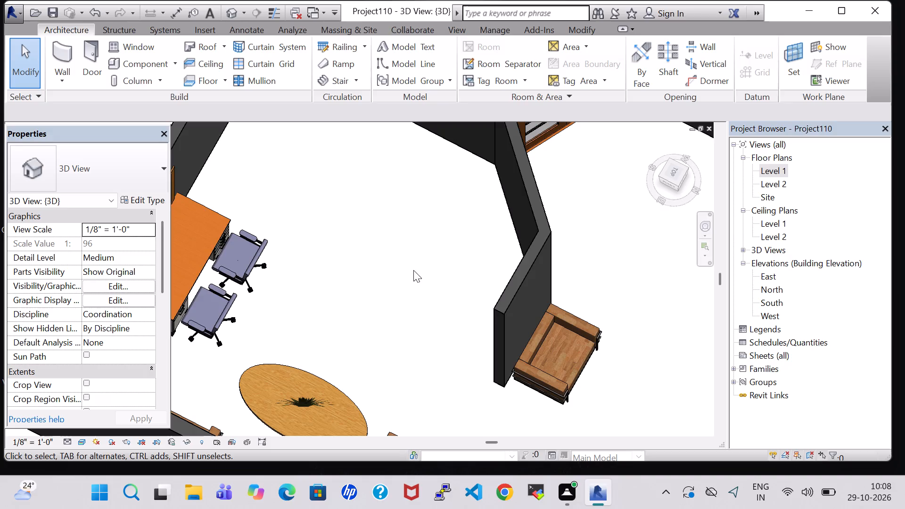
pyautogui.moveTo(411, 339); pyautogui.dragTo(285, 220, button='middle')
pyautogui.moveTo(502, 294); pyautogui.dragTo(440, 255, button='middle')
pyautogui.scroll(1, 440, 245)
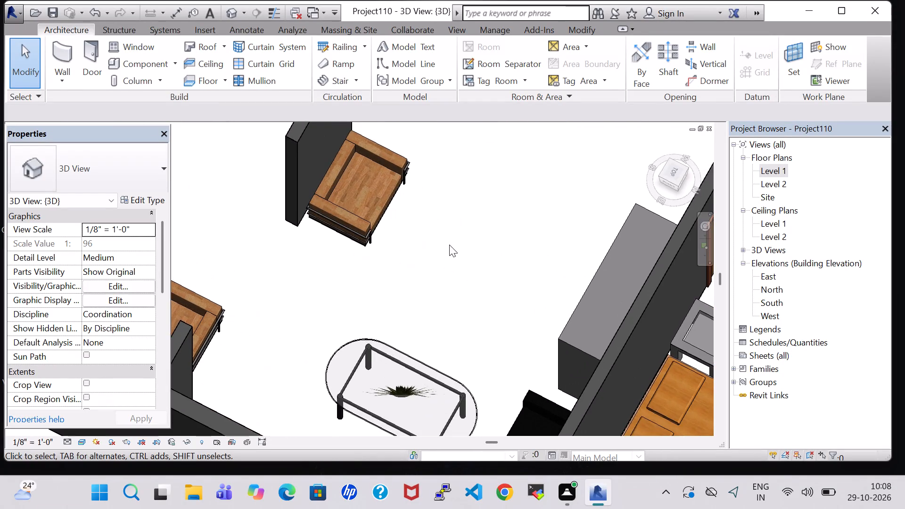
pyautogui.keyDown('shift'); pyautogui.moveTo(449, 252); pyautogui.dragTo(456, 329, button='middle'); pyautogui.keyUp('shift')
pyautogui.moveTo(456, 334); pyautogui.dragTo(468, 200, button='middle')
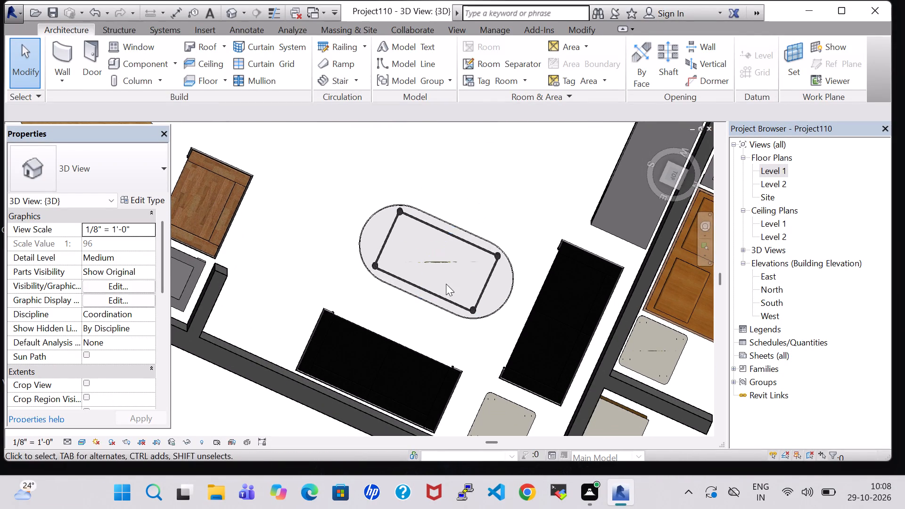
# Change the Sofa-Corbu type's cushion material to Oak Flooring.
pyautogui.click(432, 357)
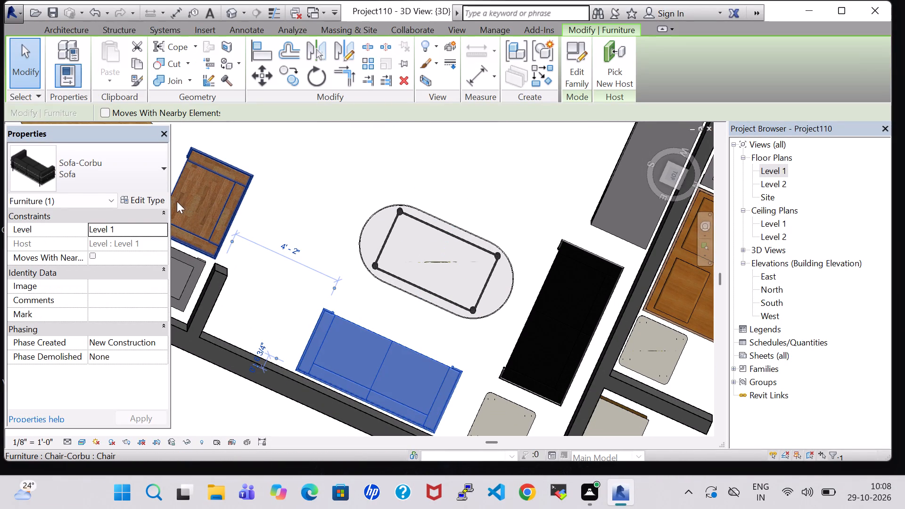
pyautogui.click(127, 197)
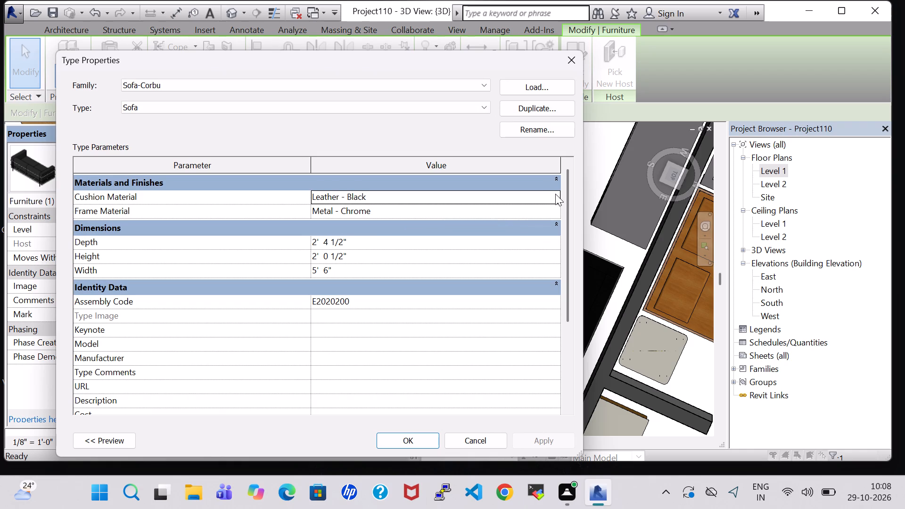
pyautogui.click(555, 194)
pyautogui.scroll(-4, 337, 327)
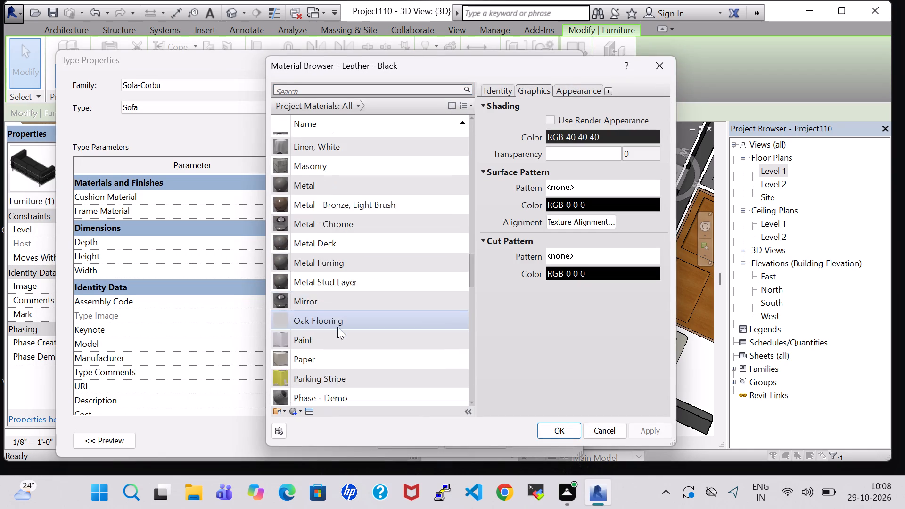
pyautogui.scroll(-2, 337, 327)
pyautogui.click(322, 156)
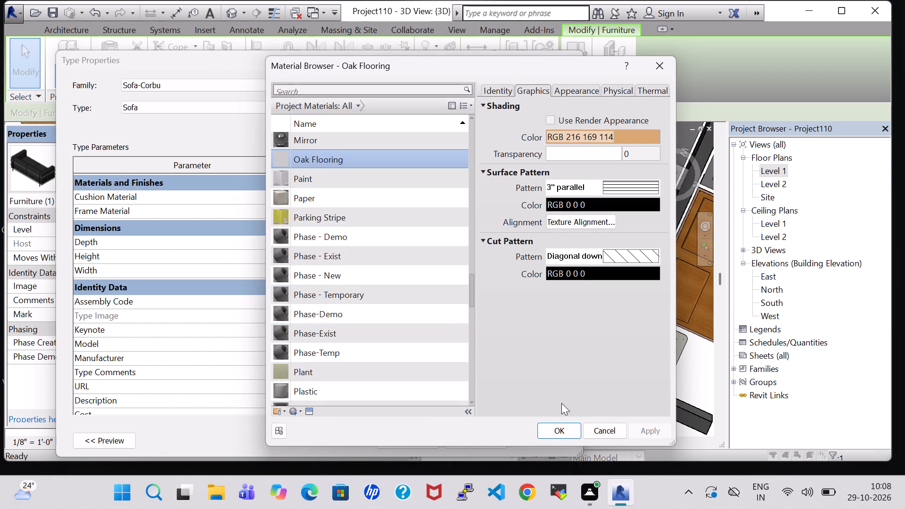
pyautogui.click(568, 423)
pyautogui.click(398, 448)
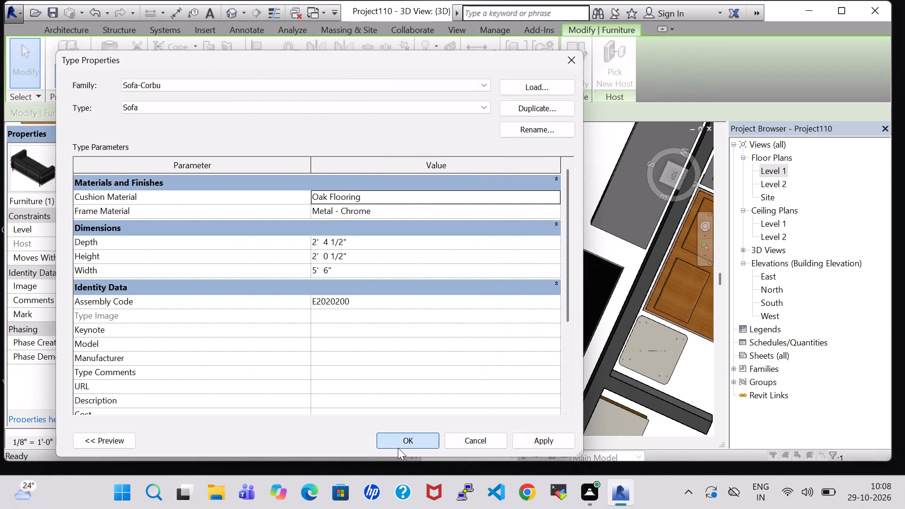
pyautogui.click(472, 197)
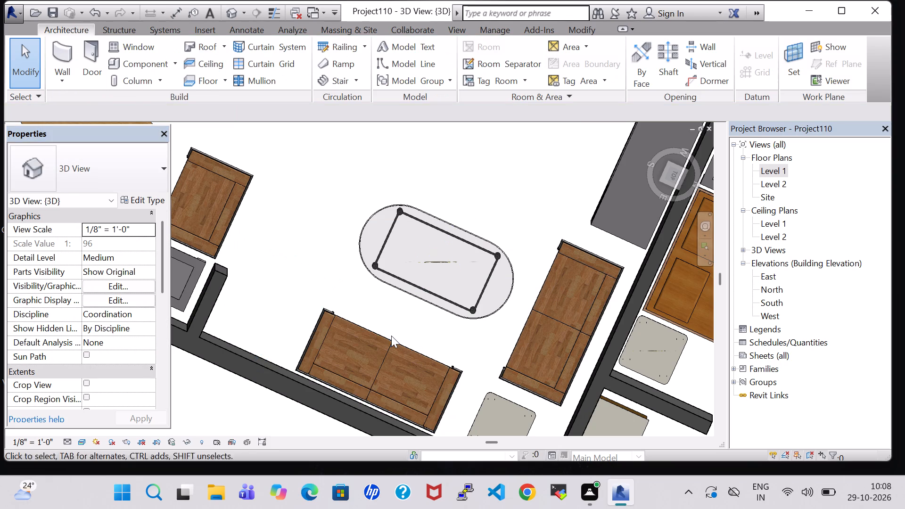
# Set the material of the Entertainment Center's 72" x 72" x 24" type to Wood - Teak.
pyautogui.moveTo(390, 336); pyautogui.dragTo(401, 283, button='middle')
pyautogui.keyDown('shift'); pyautogui.middleClick(401, 283); pyautogui.keyUp('shift')
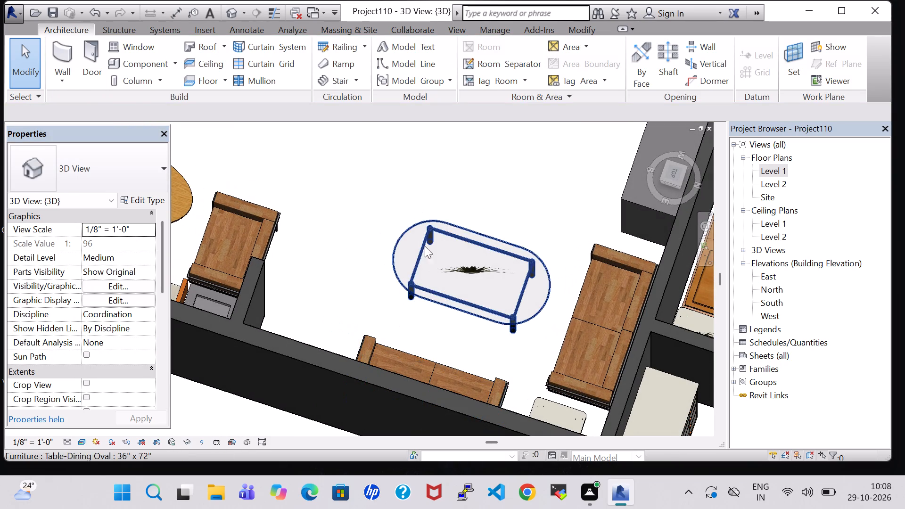
pyautogui.keyDown('shift'); pyautogui.moveTo(464, 191); pyautogui.dragTo(467, 218, button='middle'); pyautogui.keyUp('shift')
pyautogui.moveTo(472, 195); pyautogui.dragTo(368, 331, button='middle')
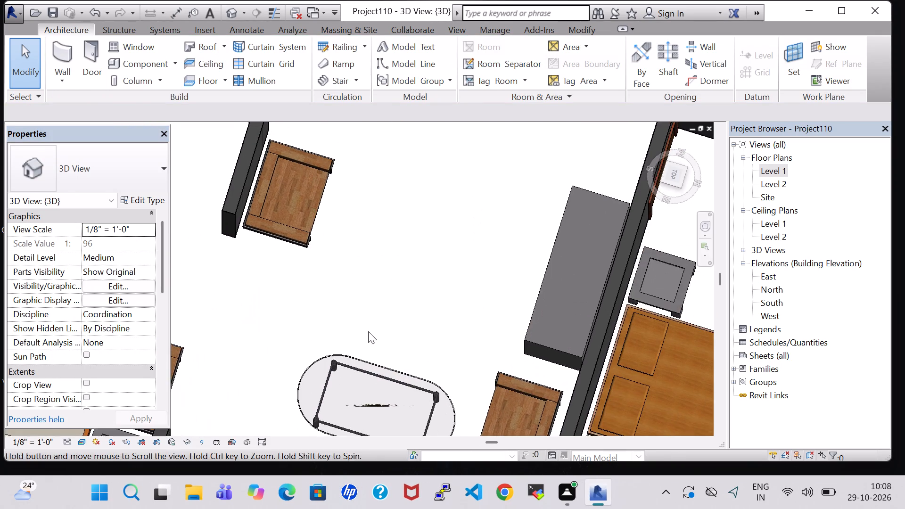
pyautogui.moveTo(370, 313); pyautogui.dragTo(420, 313, button='middle')
pyautogui.moveTo(518, 238); pyautogui.dragTo(297, 340, button='middle')
pyautogui.keyDown('shift'); pyautogui.moveTo(297, 340); pyautogui.dragTo(311, 337, button='middle'); pyautogui.keyUp('shift')
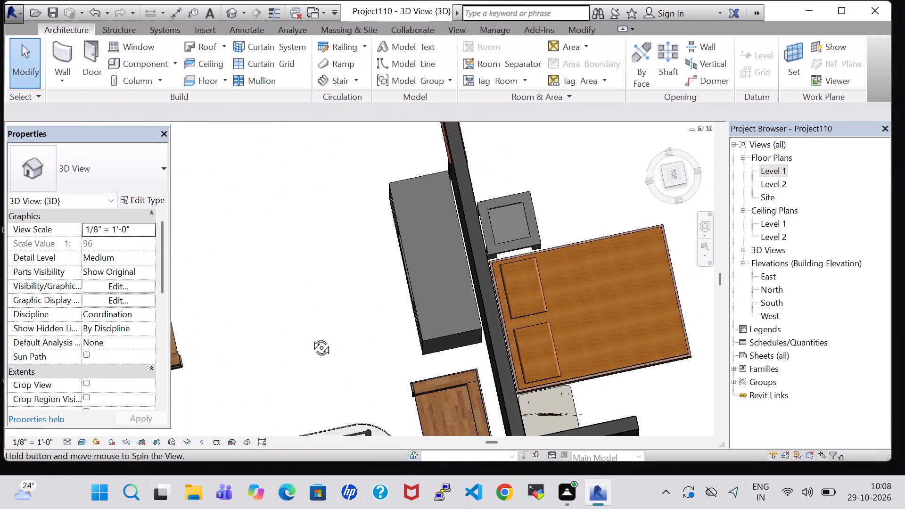
pyautogui.keyDown('shift'); pyautogui.moveTo(311, 337); pyautogui.dragTo(354, 298, button='middle'); pyautogui.keyUp('shift')
pyautogui.click(470, 162)
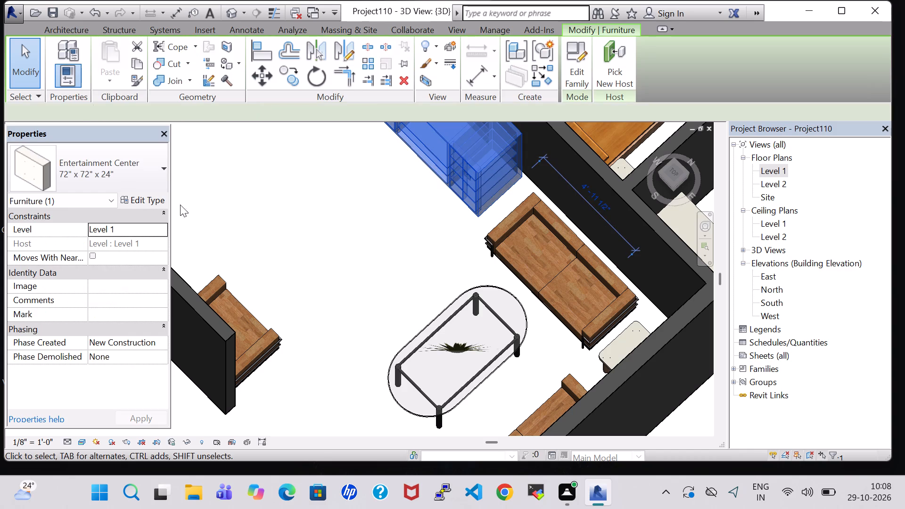
pyautogui.click(163, 202)
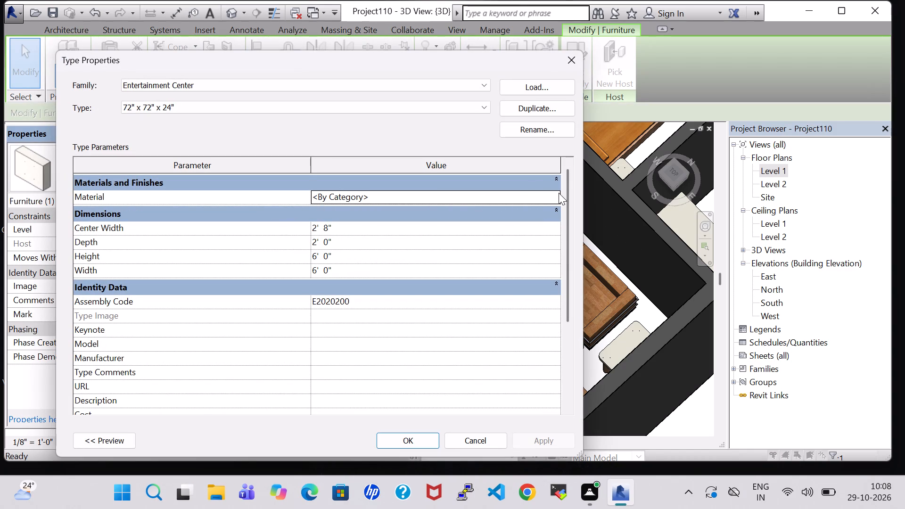
pyautogui.click(559, 193)
pyautogui.scroll(-6, 362, 287)
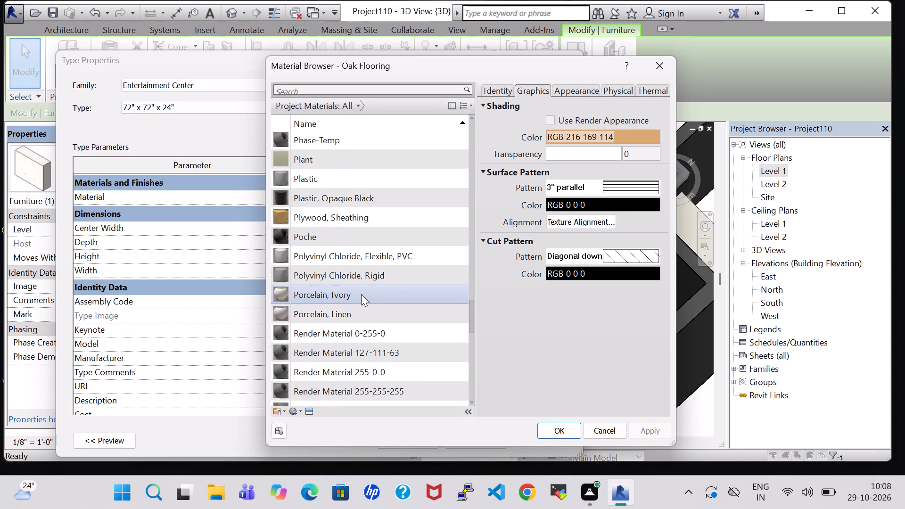
pyautogui.scroll(-18, 361, 294)
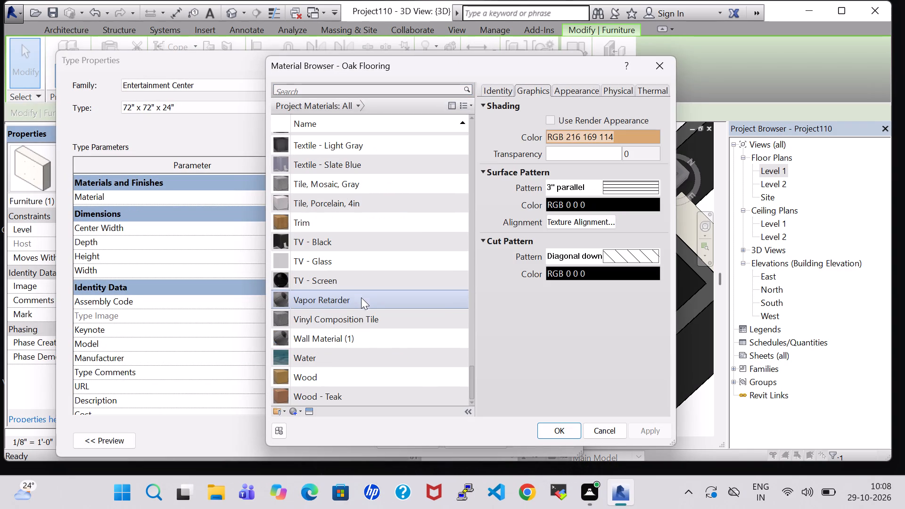
pyautogui.click(370, 397)
pyautogui.click(564, 433)
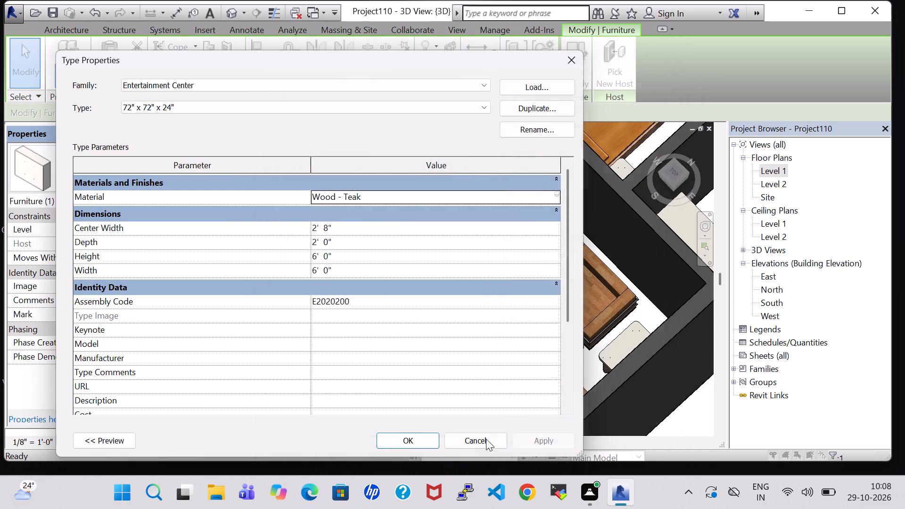
pyautogui.click(405, 446)
pyautogui.click(363, 295)
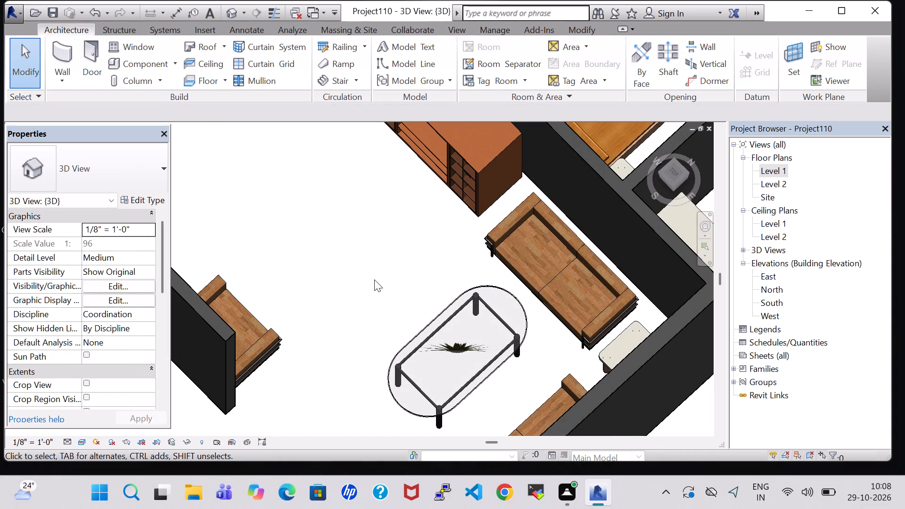
# Examine the entertainment center's front and its placement beside the sofa and wall in 3D.
pyautogui.keyDown('shift'); pyautogui.moveTo(400, 232); pyautogui.dragTo(407, 220, button='middle'); pyautogui.keyUp('shift')
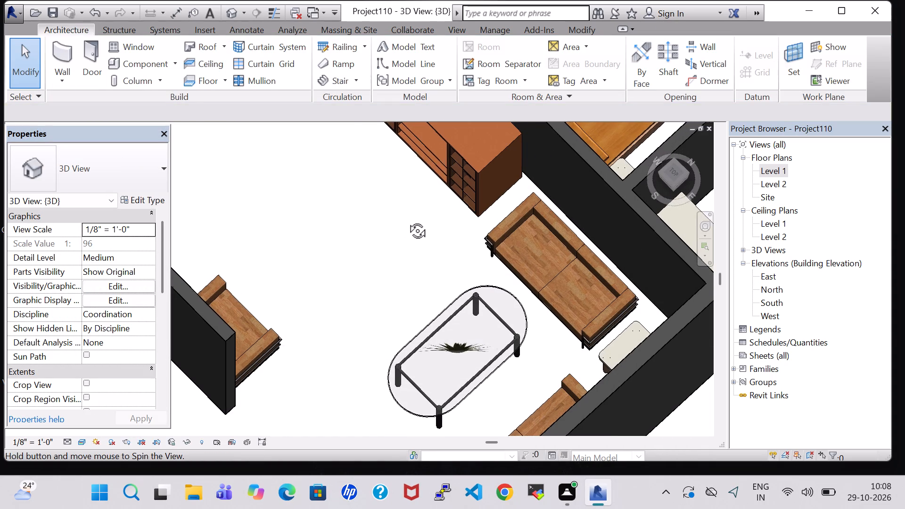
pyautogui.keyDown('shift'); pyautogui.moveTo(407, 220); pyautogui.dragTo(407, 128, button='middle'); pyautogui.keyUp('shift')
pyautogui.moveTo(390, 124); pyautogui.dragTo(317, 241, button='middle')
pyautogui.scroll(-1, 315, 243)
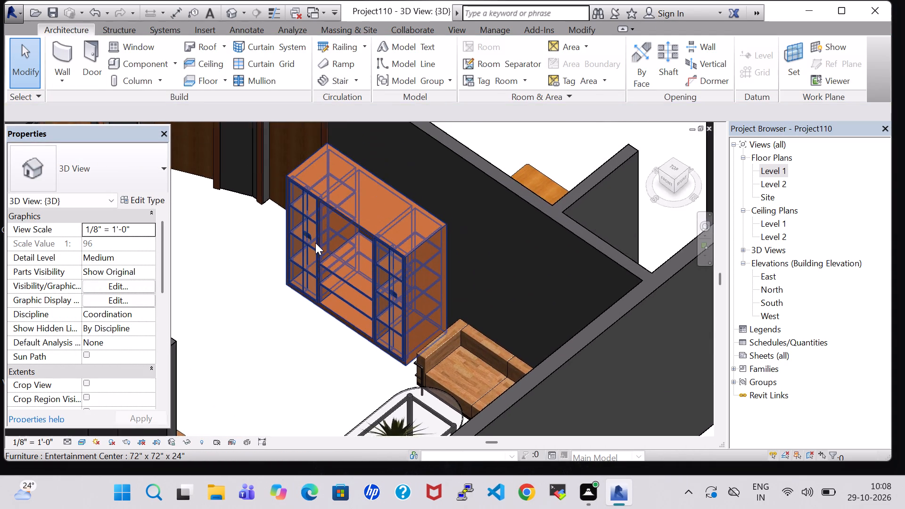
pyautogui.scroll(-3, 315, 243)
pyautogui.keyDown('shift'); pyautogui.moveTo(256, 256); pyautogui.dragTo(258, 272, button='middle'); pyautogui.keyUp('shift')
pyautogui.scroll(3, 335, 255)
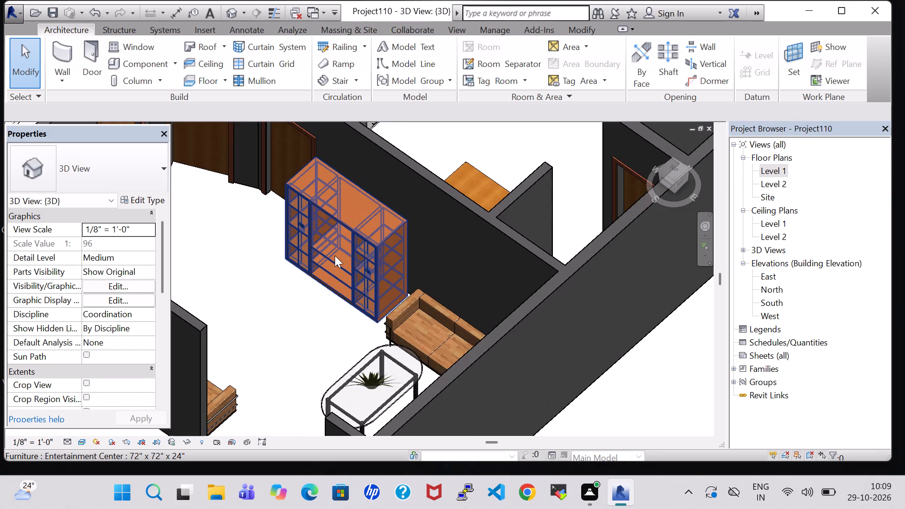
# Examine the large room in 3D, including the entertainment center, the wall-mounted TV and the doors around them.
pyautogui.scroll(2, 335, 255)
pyautogui.keyDown('shift'); pyautogui.moveTo(294, 330); pyautogui.dragTo(241, 354, button='middle'); pyautogui.keyUp('shift')
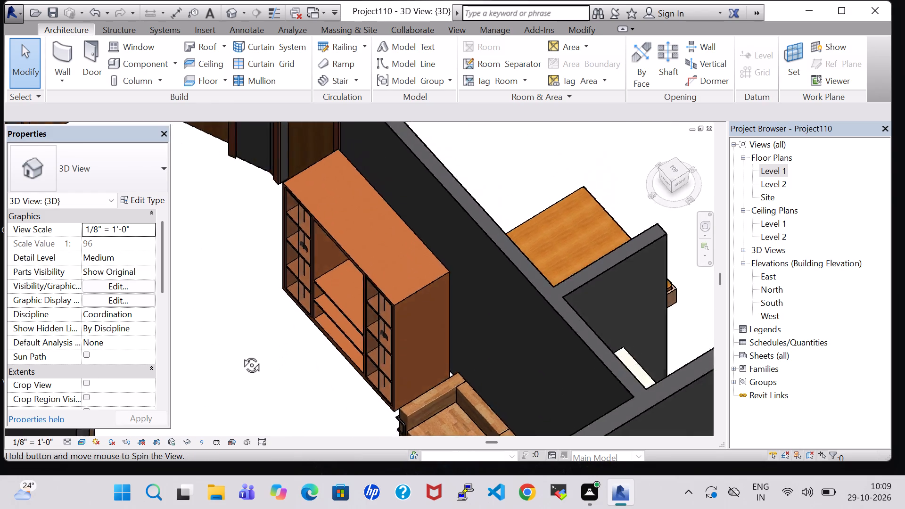
pyautogui.keyDown('shift'); pyautogui.moveTo(241, 354); pyautogui.dragTo(227, 359, button='middle'); pyautogui.keyUp('shift')
pyautogui.scroll(-4, 227, 359)
pyautogui.moveTo(183, 310); pyautogui.dragTo(395, 310, button='middle')
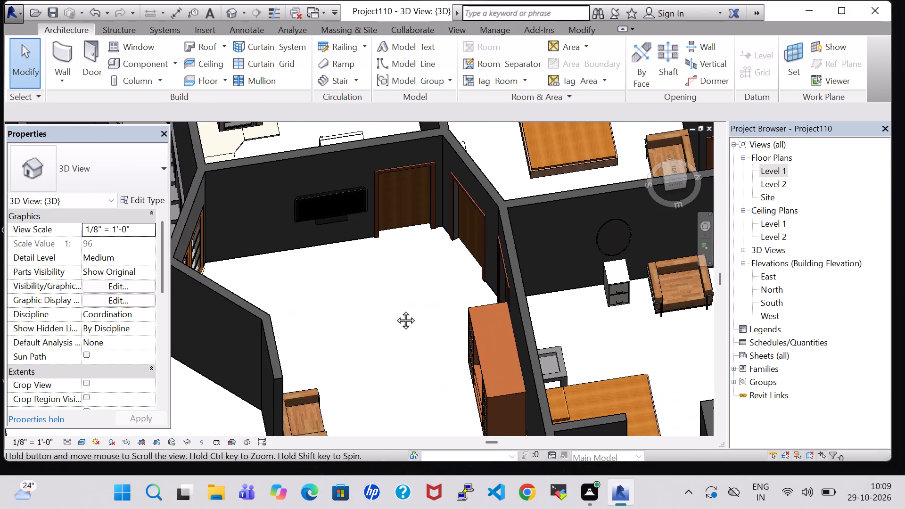
pyautogui.keyDown('shift'); pyautogui.moveTo(395, 310); pyautogui.dragTo(370, 331, button='middle'); pyautogui.keyUp('shift')
pyautogui.moveTo(338, 371); pyautogui.dragTo(333, 323, button='middle')
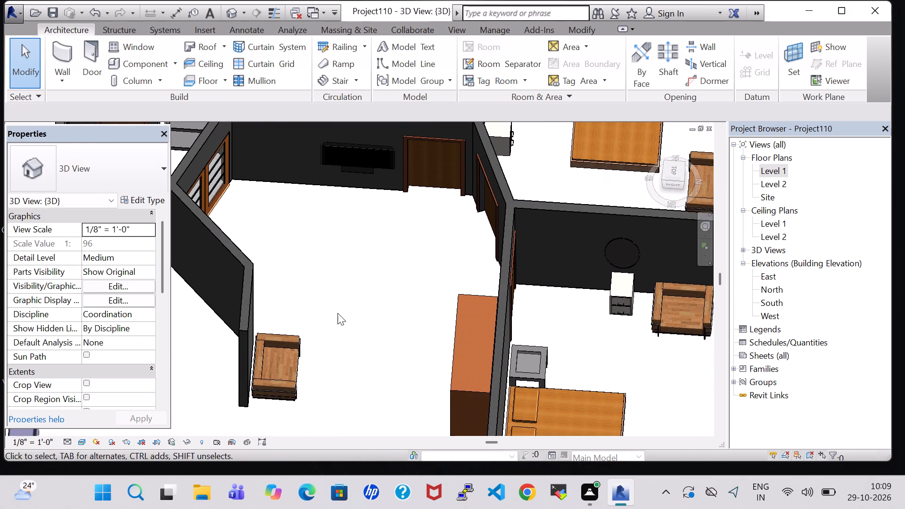
pyautogui.middleClick(340, 307)
pyautogui.moveTo(371, 232); pyautogui.dragTo(372, 202, button='middle')
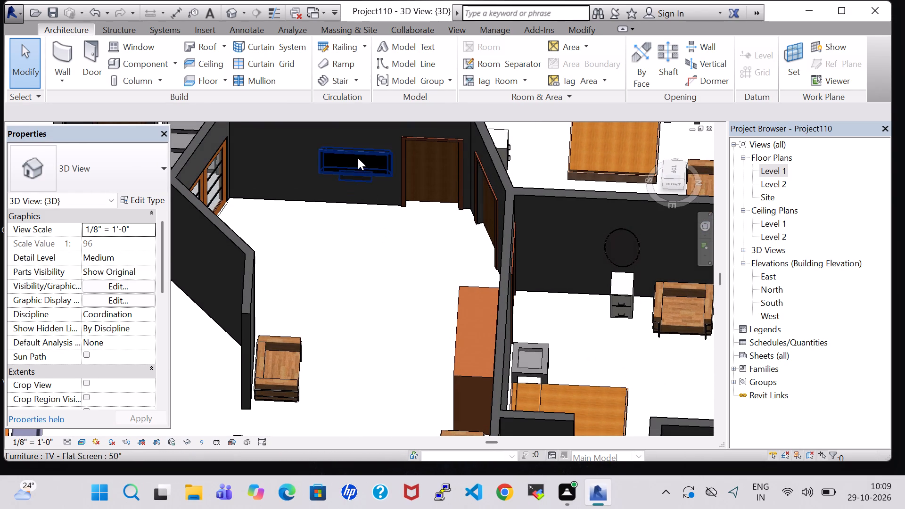
pyautogui.click(358, 158)
pyautogui.click(355, 254)
pyautogui.moveTo(345, 287); pyautogui.dragTo(360, 241, button='middle')
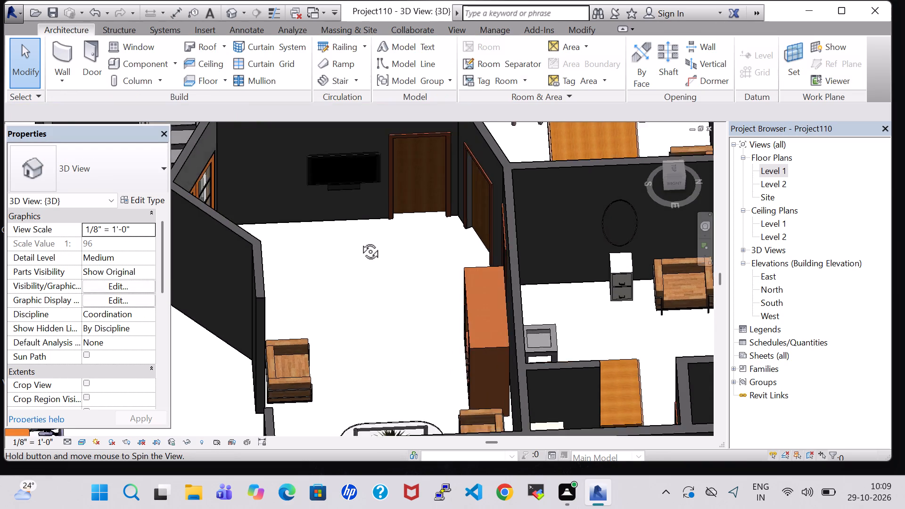
pyautogui.moveTo(360, 241); pyautogui.dragTo(355, 202, button='middle')
pyautogui.moveTo(366, 283); pyautogui.dragTo(366, 260, button='middle')
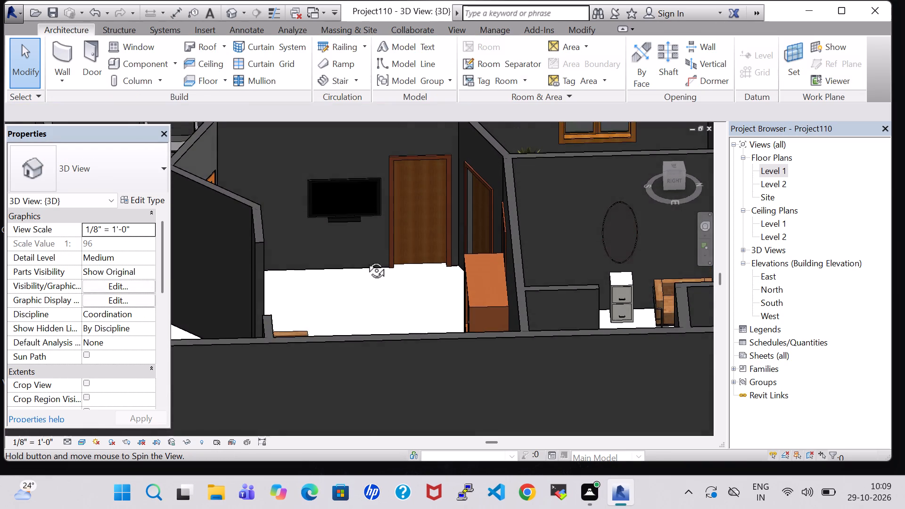
pyautogui.moveTo(366, 260); pyautogui.dragTo(358, 254, button='middle')
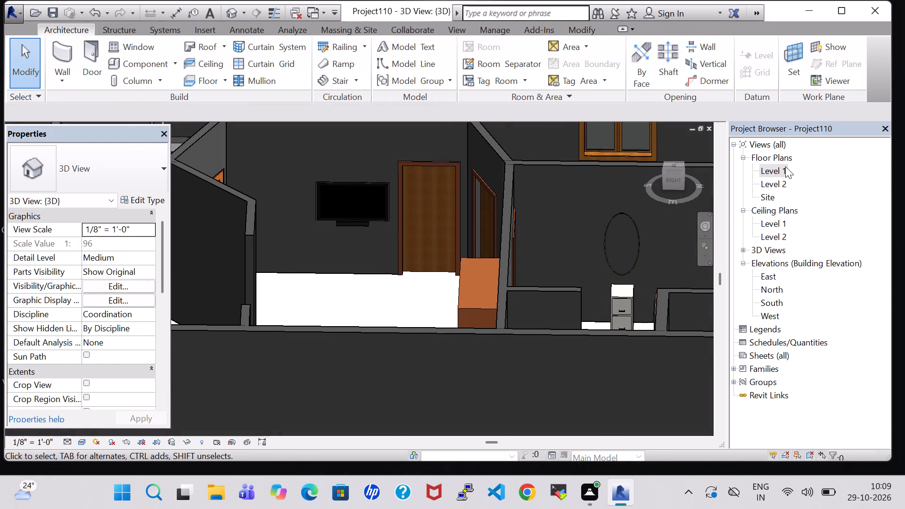
# On the Level 1 plan, save the project and place one room in each half of the large open area.
pyautogui.doubleClick(777, 167)
pyautogui.scroll(-2, 603, 215)
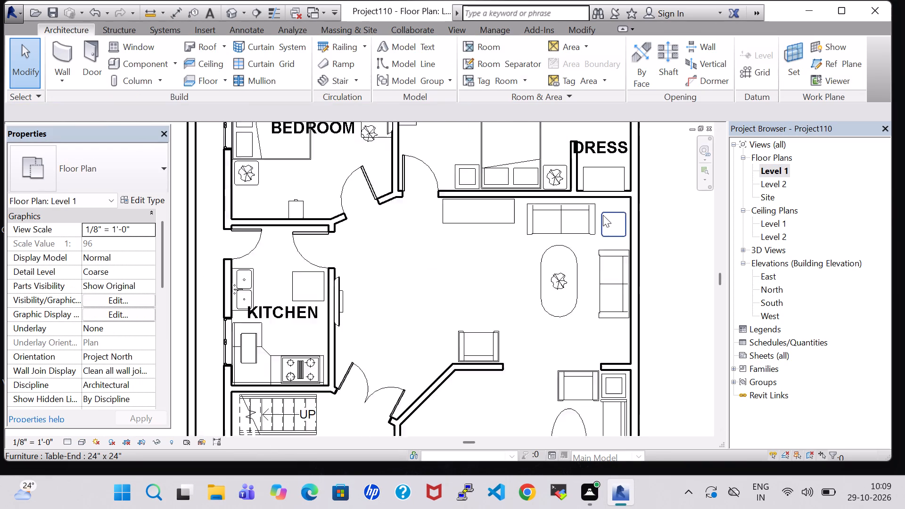
pyautogui.scroll(-3, 603, 215)
pyautogui.scroll(-2, 569, 250)
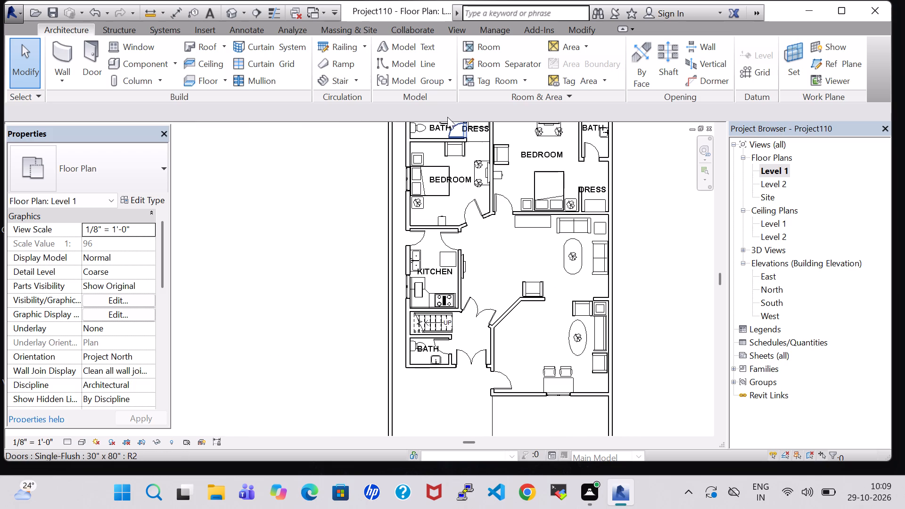
pyautogui.click(487, 52)
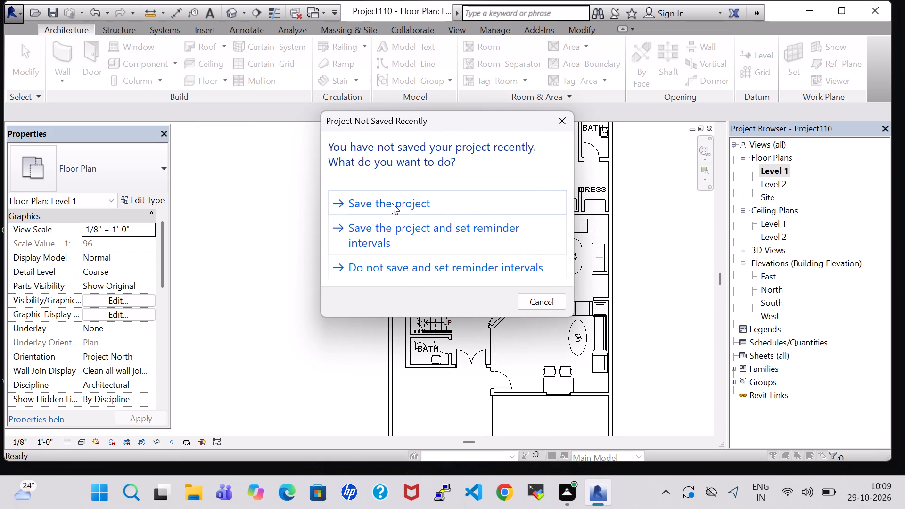
pyautogui.click(392, 203)
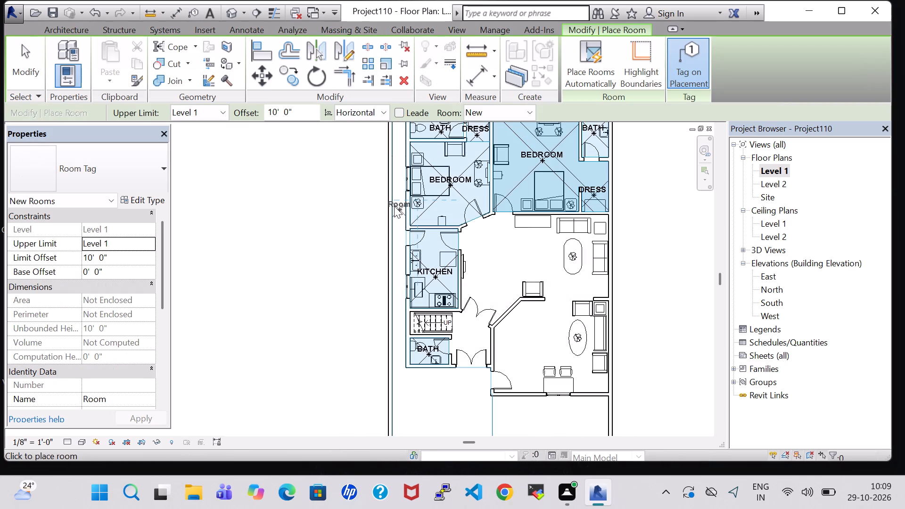
pyautogui.click(541, 341)
pyautogui.click(521, 258)
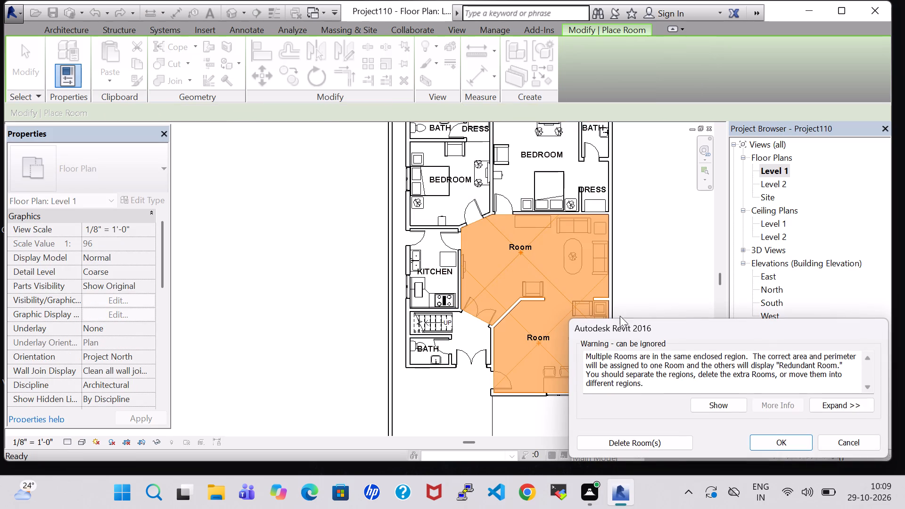
pyautogui.click(781, 440)
pyautogui.press('Escape')
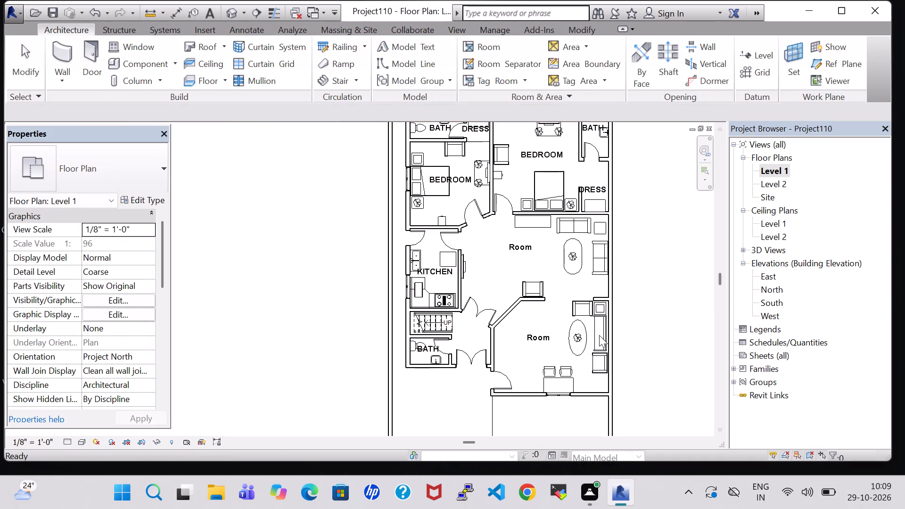
pyautogui.press('Escape')
# Rename the upper room tag, near the entertainment center, as T.V. LOUNGE, with periods in the abbreviation.
pyautogui.doubleClick(511, 246)
pyautogui.press('BackSpace')
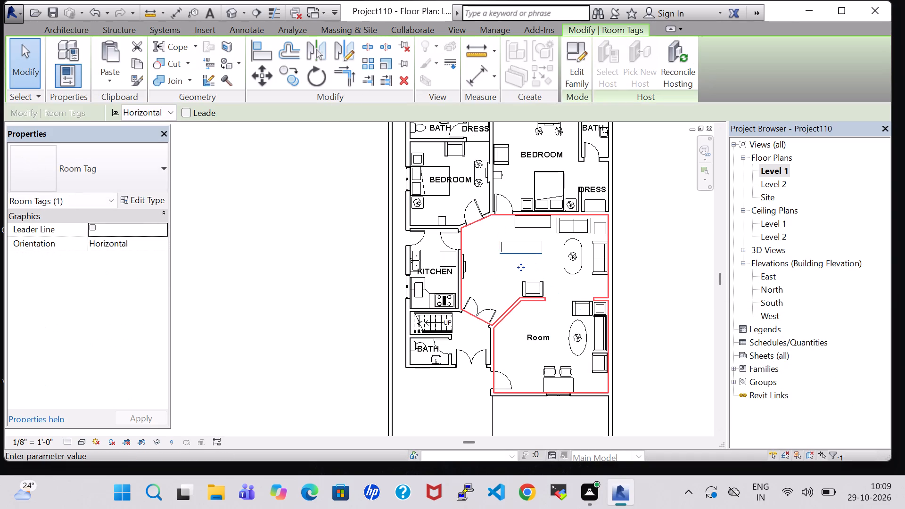
pyautogui.write('T,V,')
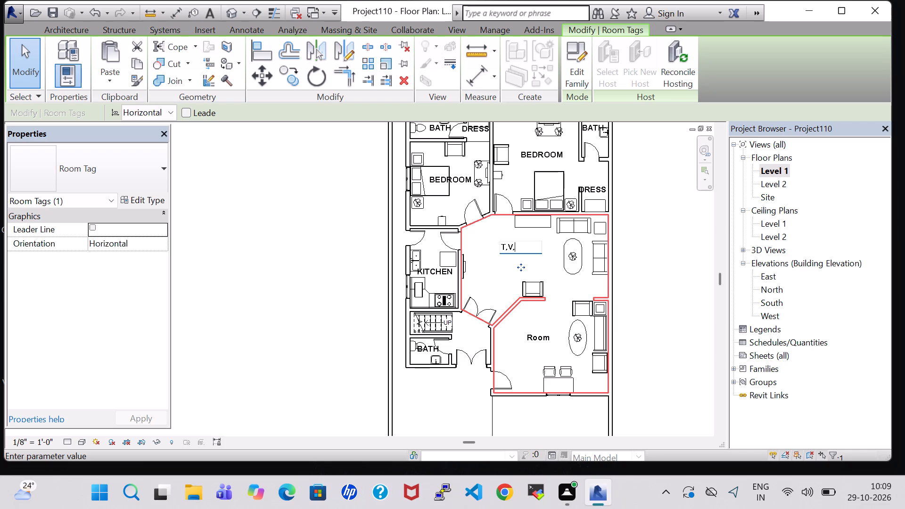
pyautogui.press('space')
pyautogui.write('LOUNGE')
pyautogui.press('Return')
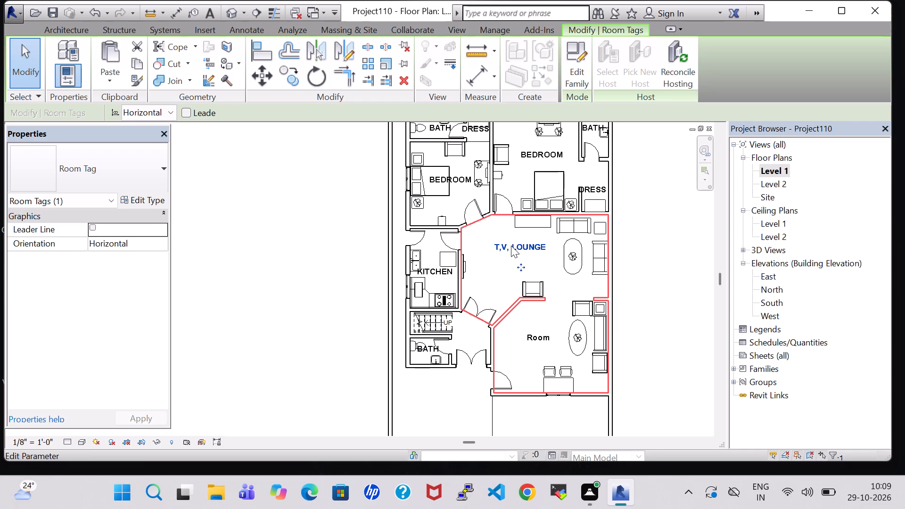
pyautogui.click(511, 246)
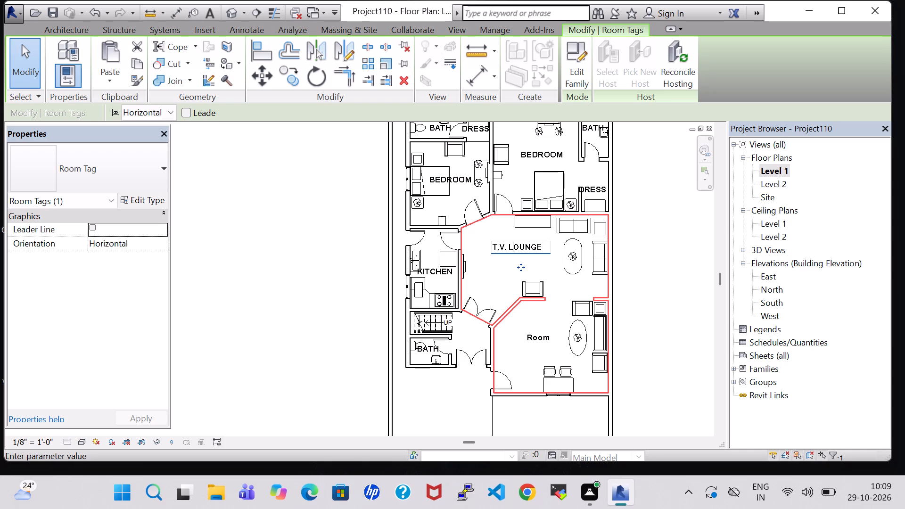
pyautogui.press('Left')
pyautogui.press('Left')
pyautogui.press('BackSpace')
pyautogui.press('.')
pyautogui.press('Left')
pyautogui.press('Left')
pyautogui.press('BackSpace')
pyautogui.press('.')
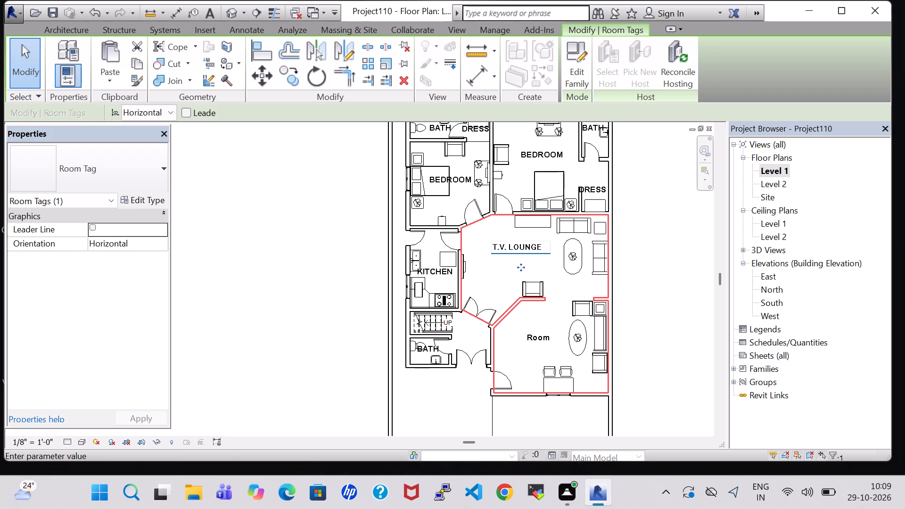
pyautogui.press('Return')
# Rename the room tag in the lower half of the open area as DRAWING.
pyautogui.doubleClick(548, 339)
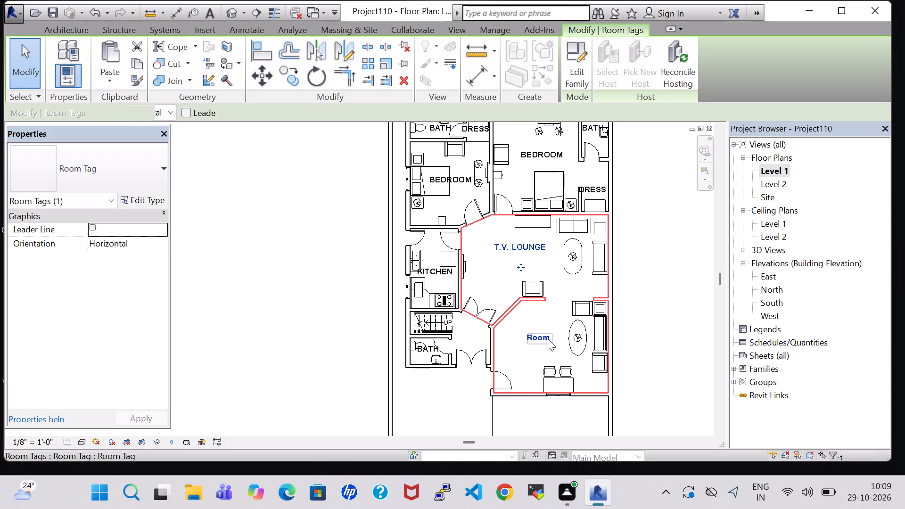
pyautogui.press('BackSpace')
pyautogui.write('DRAWING')
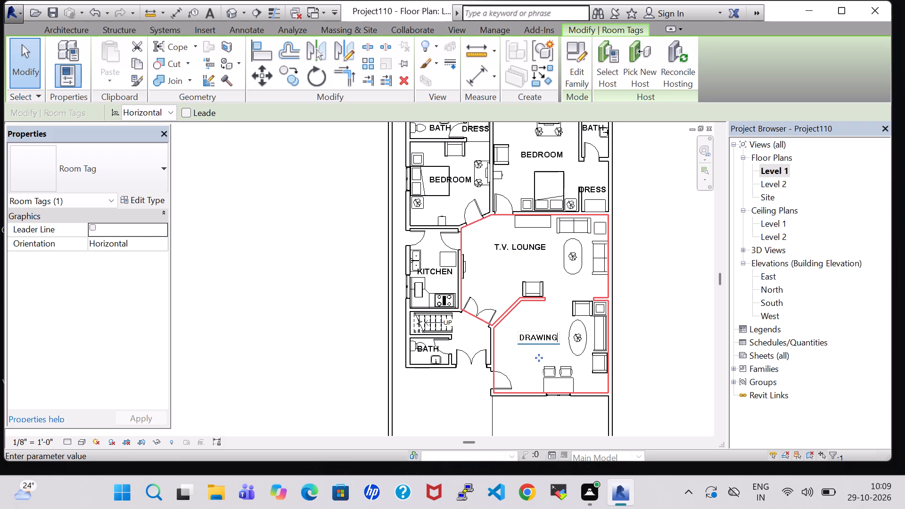
pyautogui.press('Return')
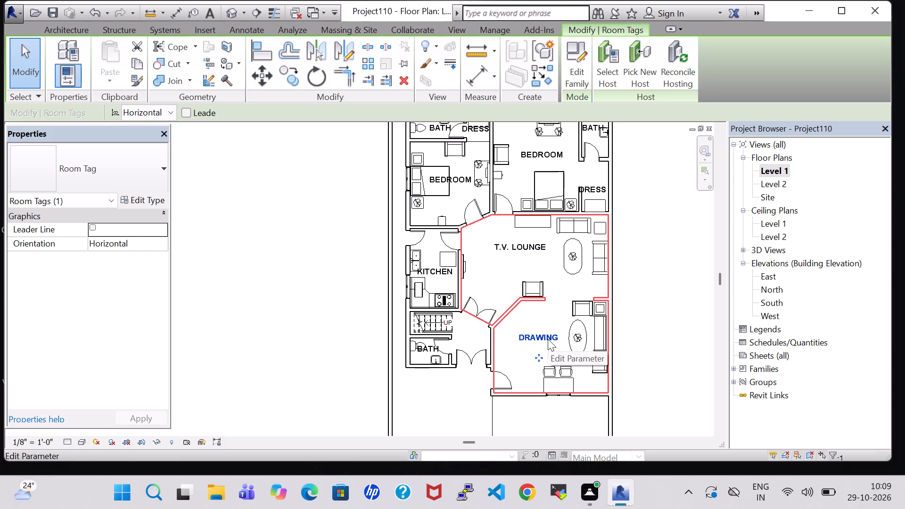
pyautogui.click(662, 362)
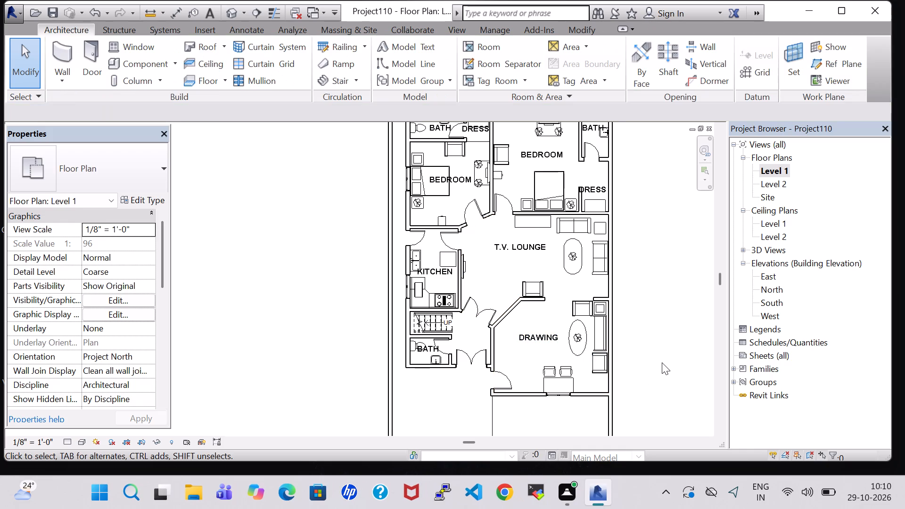
# Delete the Chair-Corbu beside the end table in the upper corner of the drawing room.
pyautogui.scroll(-3, 662, 362)
pyautogui.moveTo(662, 362); pyautogui.dragTo(635, 329, button='middle')
pyautogui.scroll(1, 635, 328)
pyautogui.moveTo(633, 334); pyautogui.dragTo(635, 345, button='middle')
pyautogui.scroll(1, 635, 345)
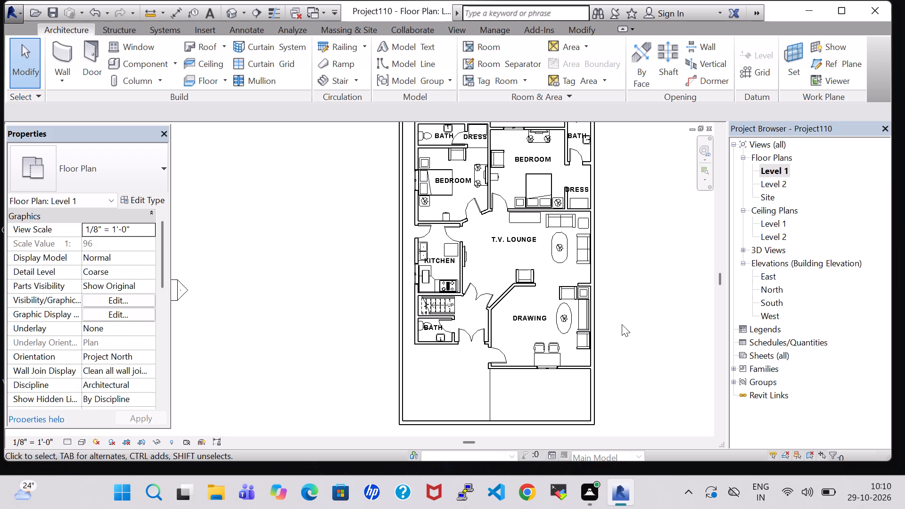
pyautogui.moveTo(625, 312); pyautogui.dragTo(625, 345, button='middle')
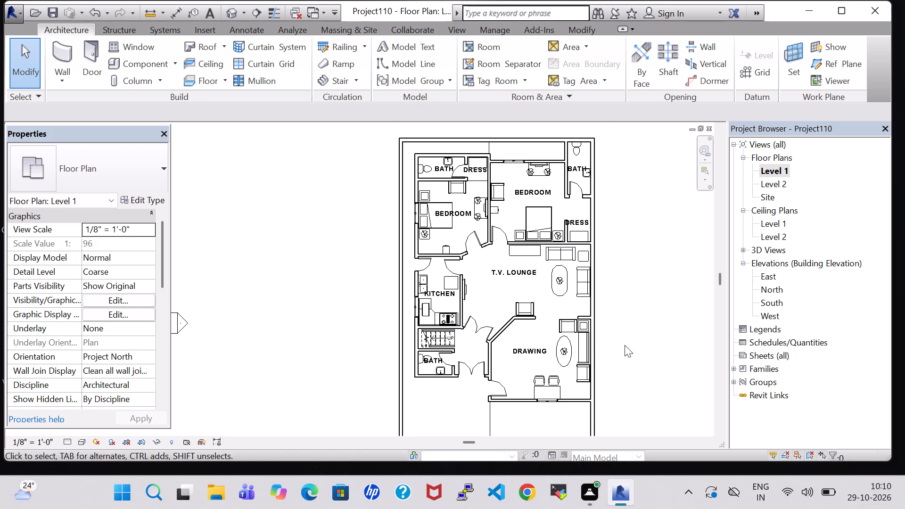
pyautogui.scroll(2, 625, 345)
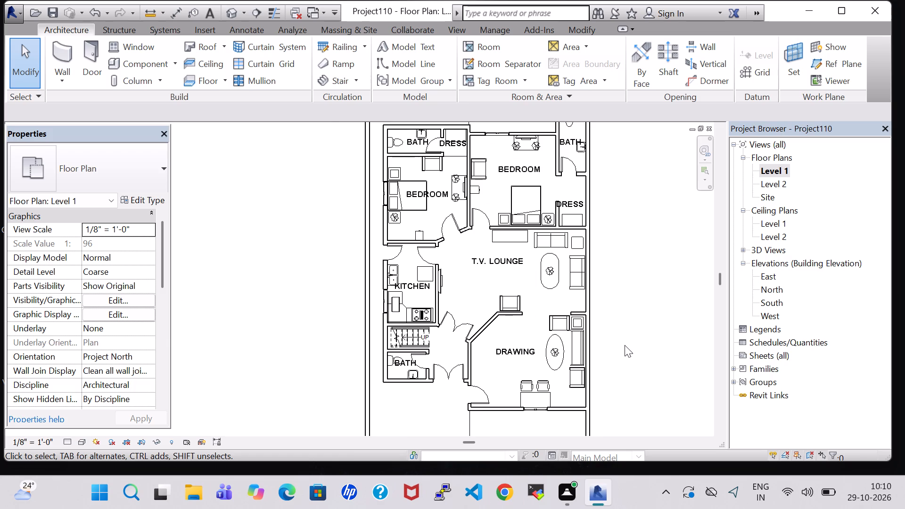
pyautogui.click(553, 319)
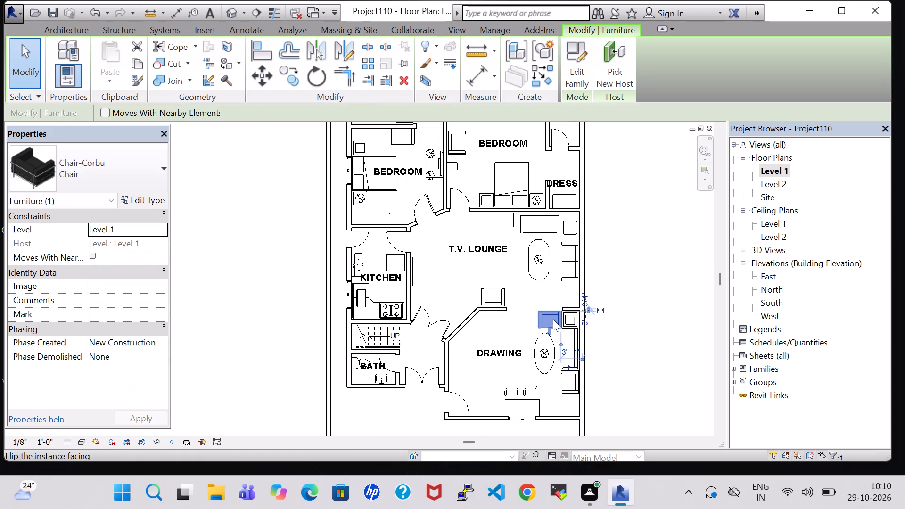
pyautogui.press('Delete')
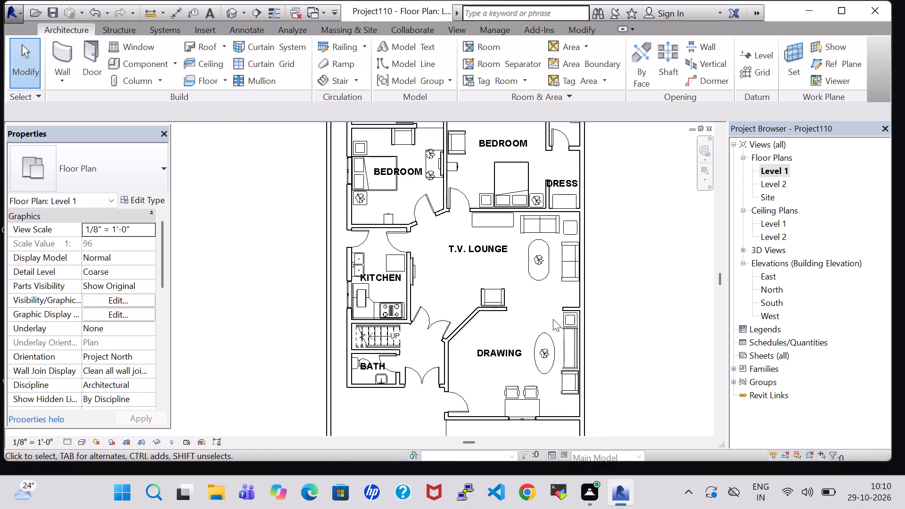
# Place a matching Chair-Corbu in the drawing room, across the short wall from the lounge chair, and nudge it slightly down.
pyautogui.click(482, 293)
pyautogui.rightClick(482, 293)
pyautogui.click(550, 254)
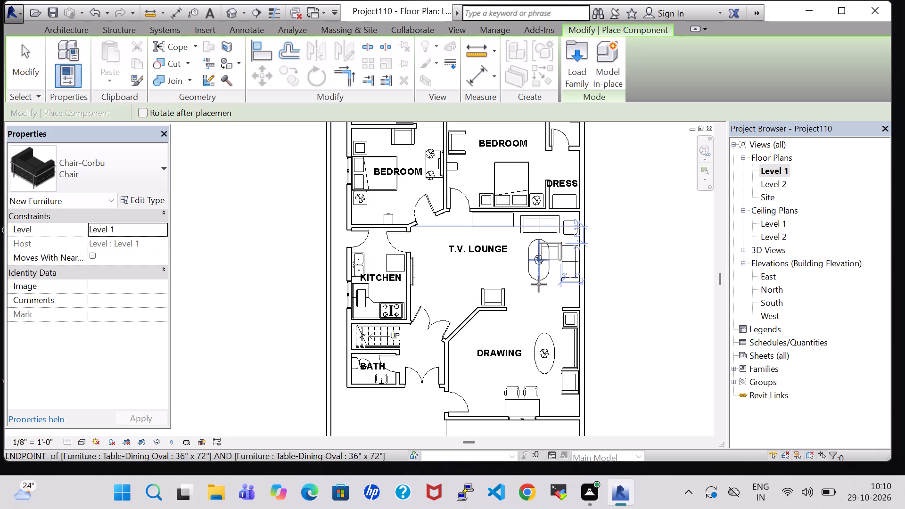
pyautogui.scroll(8, 497, 321)
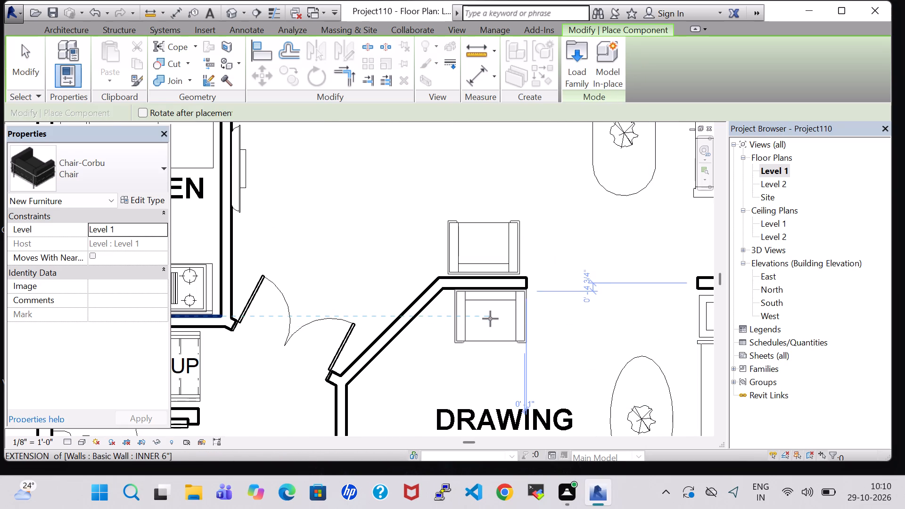
pyautogui.click(478, 319)
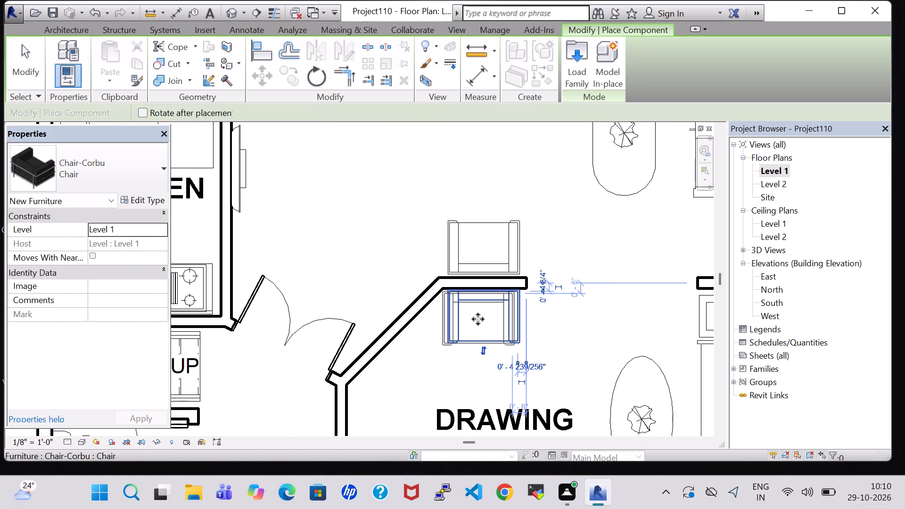
pyautogui.press('Escape')
pyautogui.press('Escape')
pyautogui.click(478, 319)
pyautogui.press('Down')
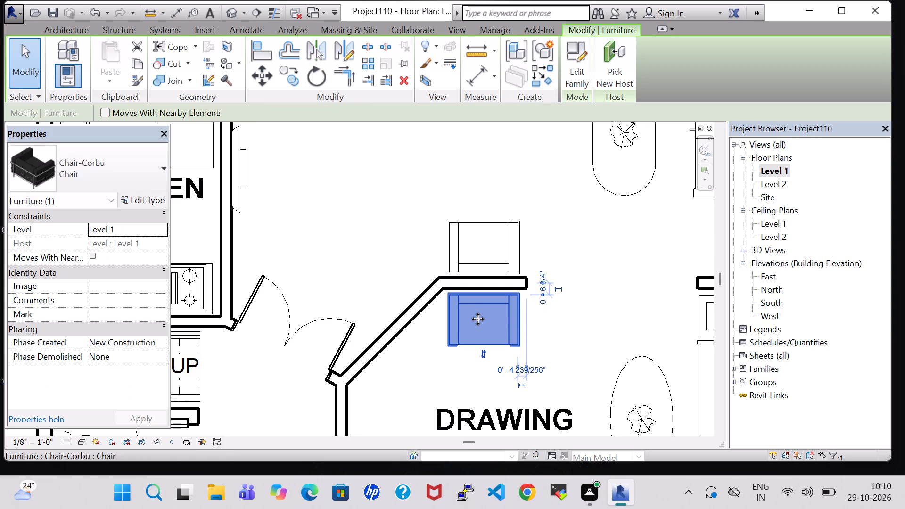
pyautogui.click(578, 296)
pyautogui.scroll(-7, 578, 296)
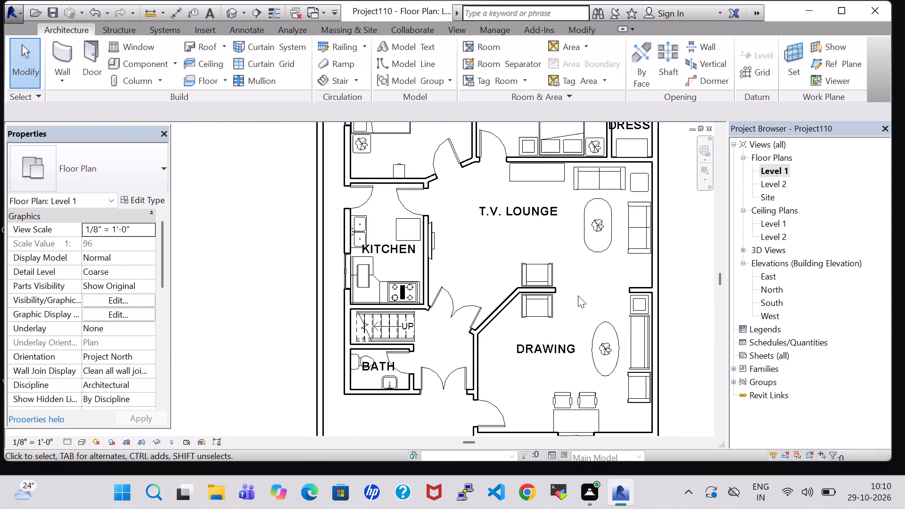
pyautogui.moveTo(578, 296); pyautogui.dragTo(551, 251, button='middle')
pyautogui.click(653, 288)
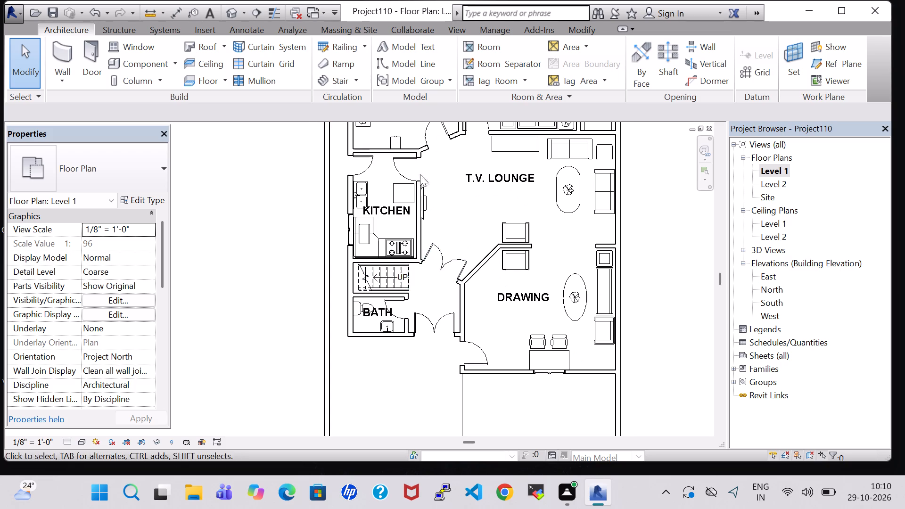
# Review the furnished and labelled Level 1 plan from the bedrooms through the lounge and drawing room to the open front area.
pyautogui.moveTo(479, 190); pyautogui.dragTo(485, 283, button='middle')
pyautogui.moveTo(429, 247); pyautogui.dragTo(440, 301, button='middle')
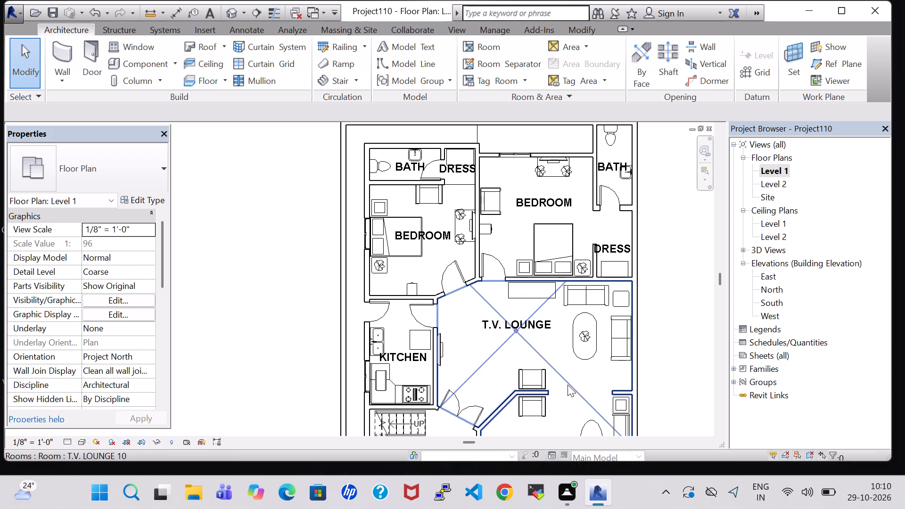
pyautogui.moveTo(568, 388); pyautogui.dragTo(568, 343, button='middle')
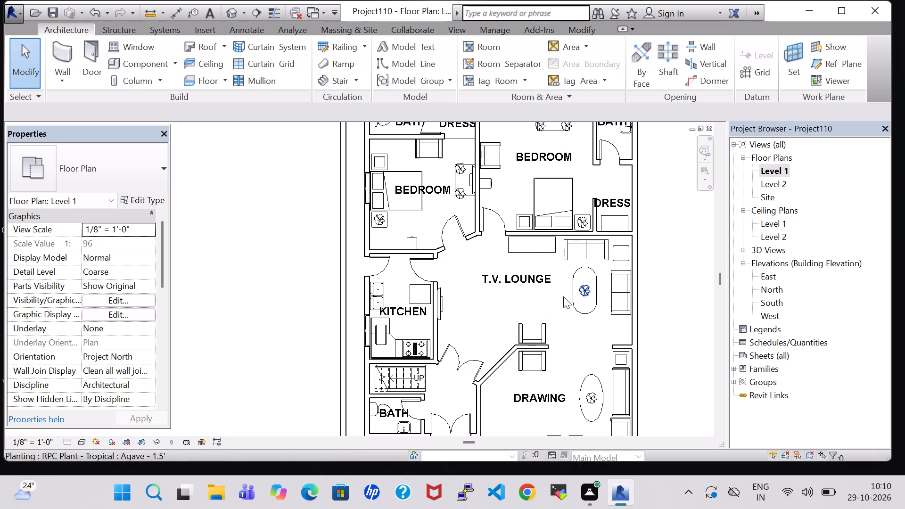
pyautogui.moveTo(564, 333); pyautogui.dragTo(578, 276, button='middle')
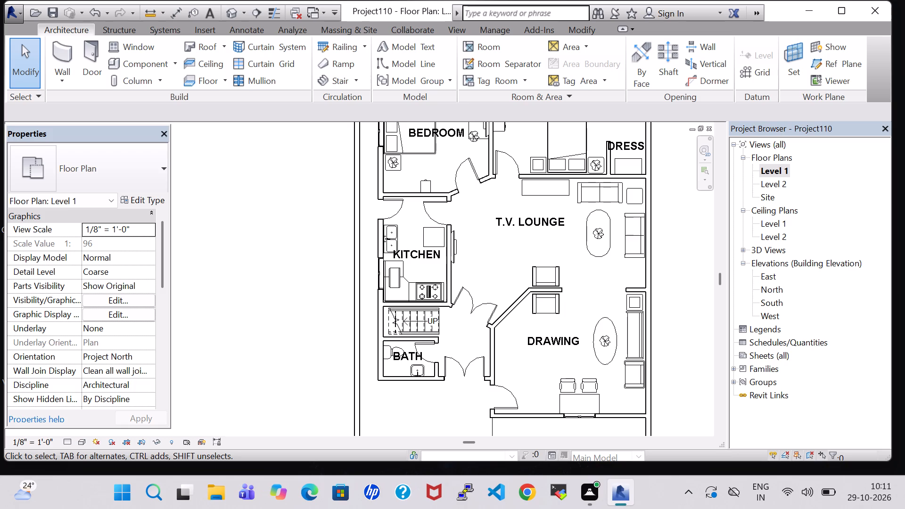
pyautogui.middleClick(667, 263)
pyautogui.moveTo(667, 261); pyautogui.dragTo(666, 192, button='middle')
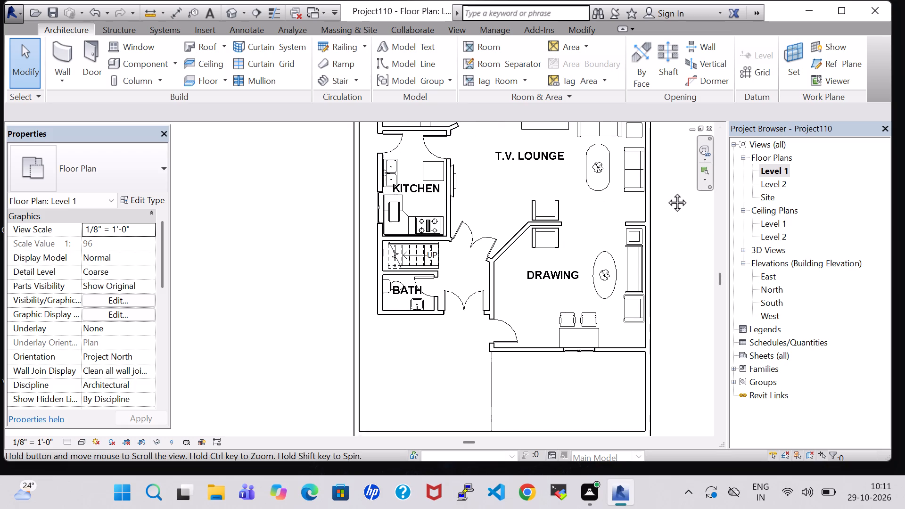
pyautogui.moveTo(666, 192); pyautogui.dragTo(666, 189, button='middle')
pyautogui.scroll(-1, 667, 200)
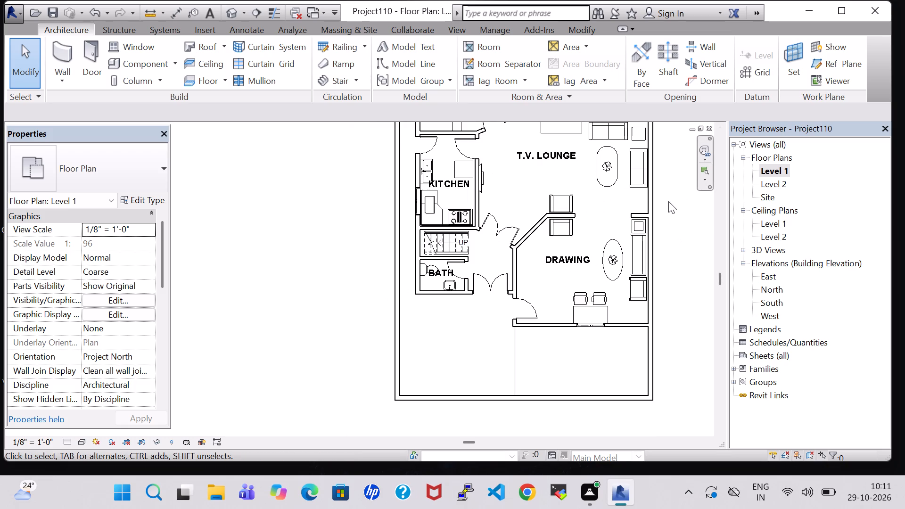
pyautogui.moveTo(662, 263); pyautogui.dragTo(666, 284, button='middle')
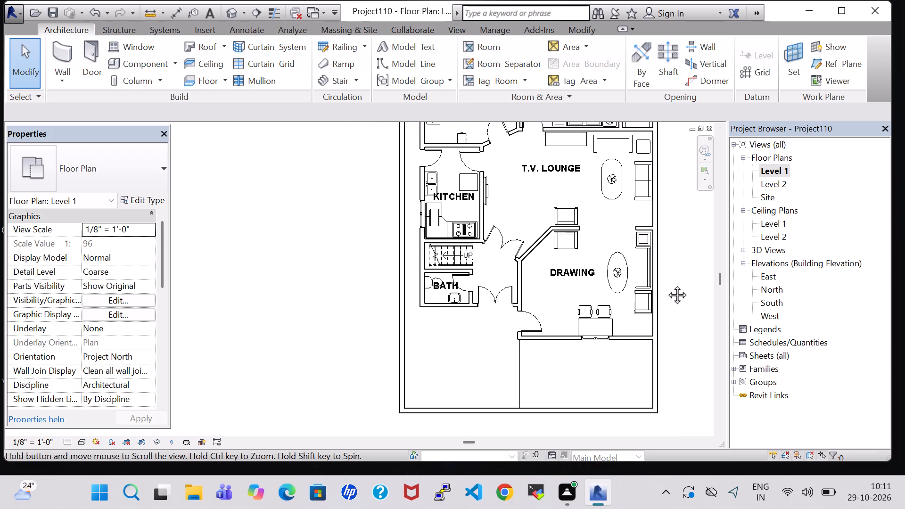
pyautogui.moveTo(666, 284); pyautogui.dragTo(660, 449, button='middle')
pyautogui.scroll(2, 669, 335)
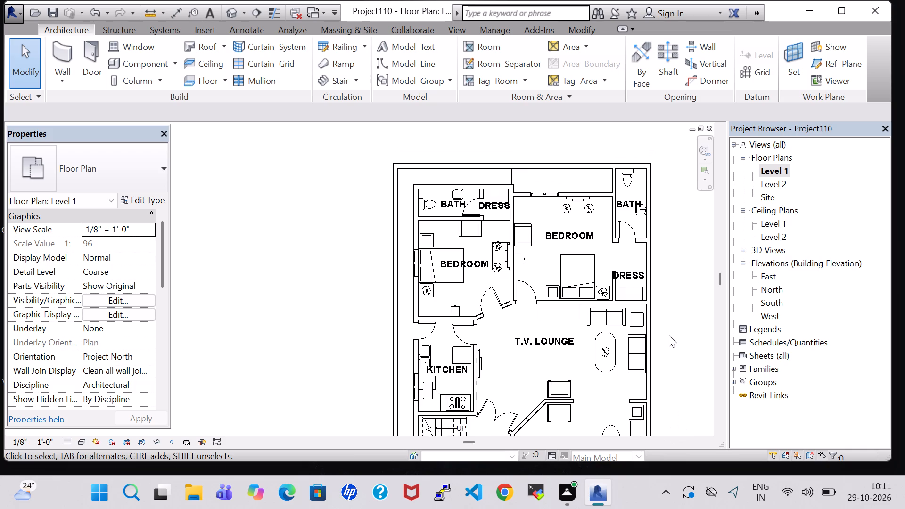
pyautogui.scroll(2, 669, 335)
pyautogui.moveTo(657, 218); pyautogui.dragTo(689, 327, button='middle')
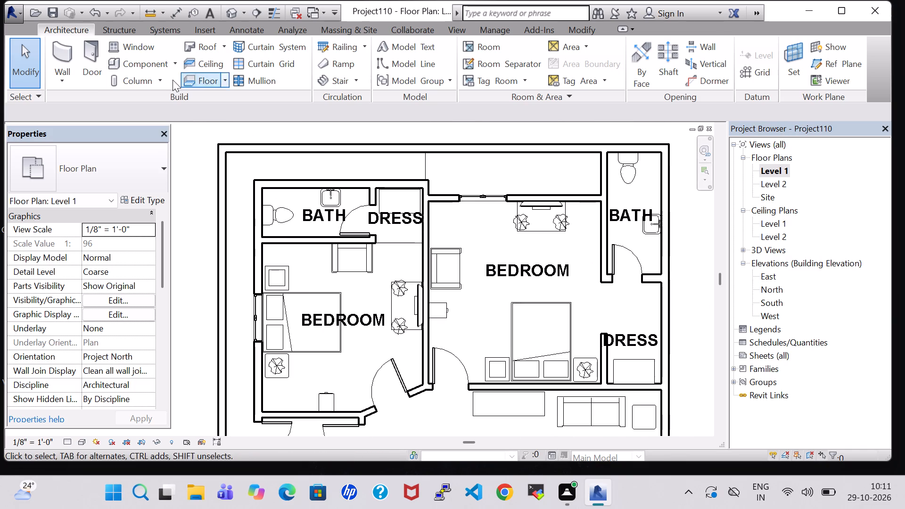
# Load the Washer family from the Domestic folder of the Specialty Equipment library.
pyautogui.click(132, 65)
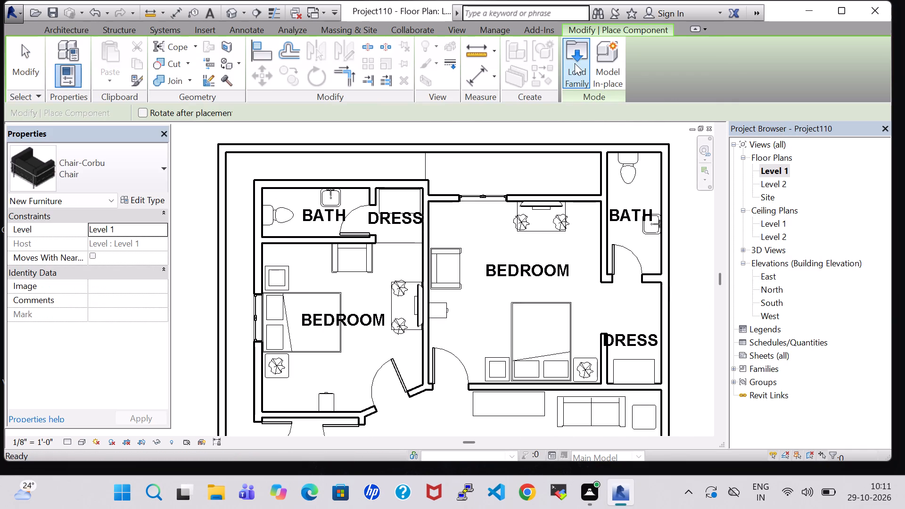
pyautogui.click(575, 63)
pyautogui.scroll(-1, 521, 264)
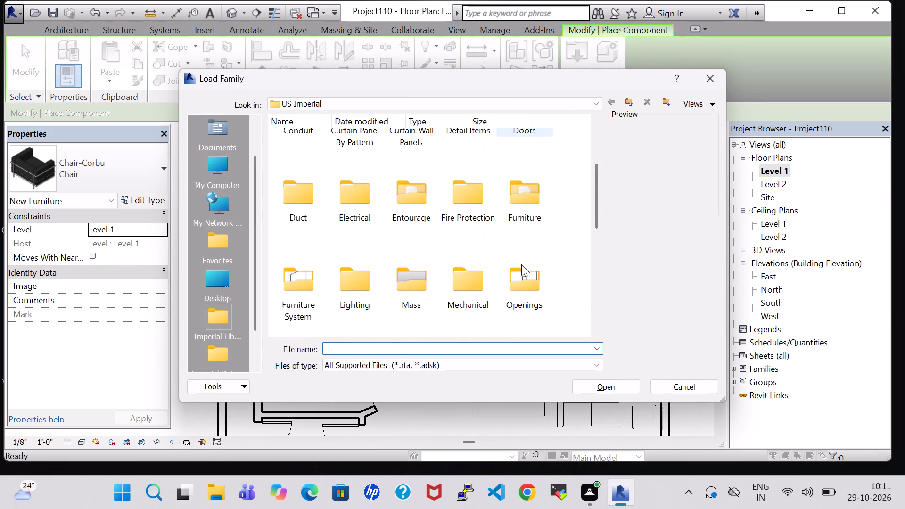
pyautogui.scroll(-1, 521, 264)
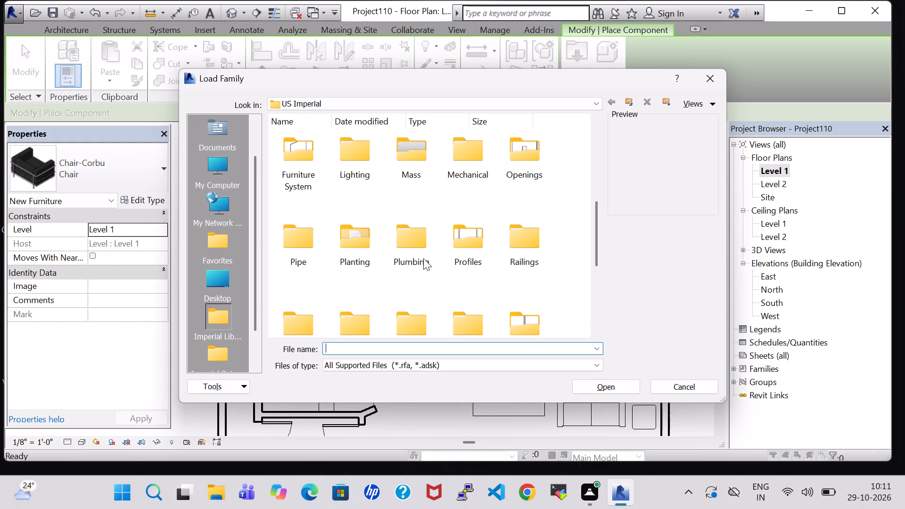
pyautogui.click(350, 309)
pyautogui.press('s')
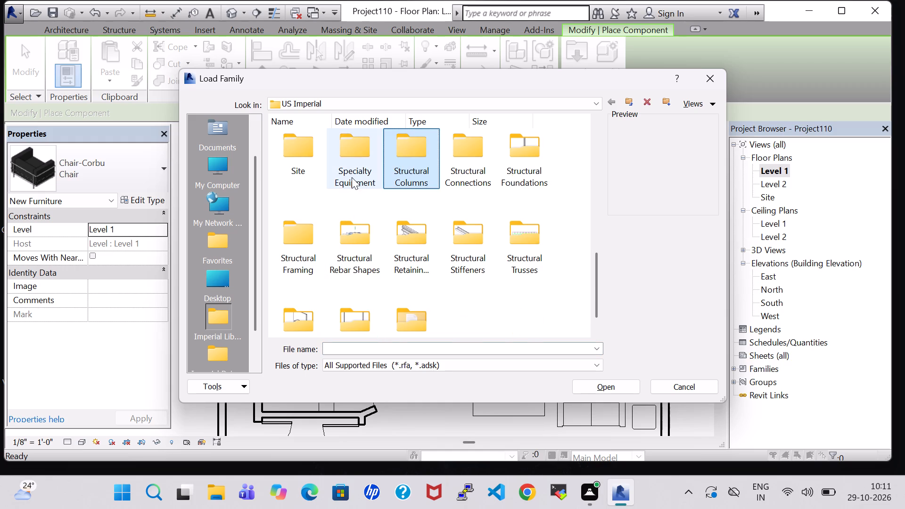
pyautogui.doubleClick(352, 177)
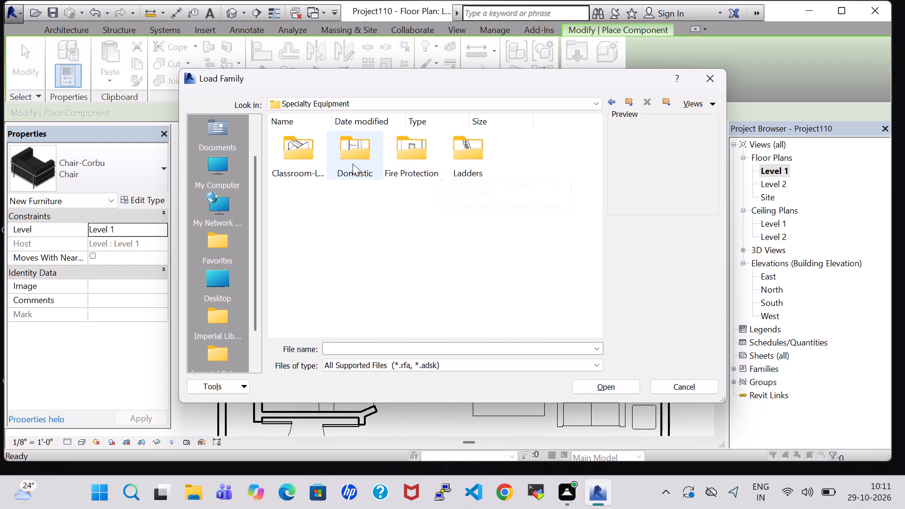
pyautogui.doubleClick(353, 164)
pyautogui.scroll(-2, 452, 211)
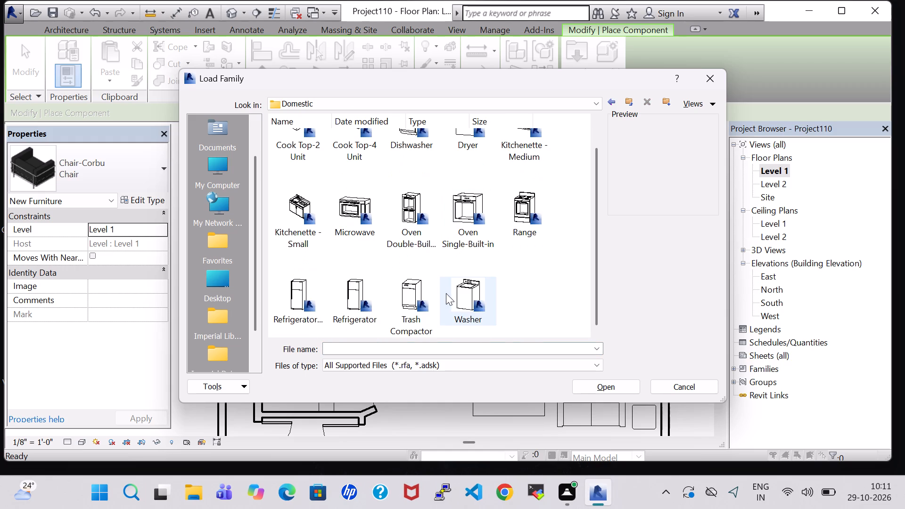
pyautogui.click(446, 293)
pyautogui.click(609, 385)
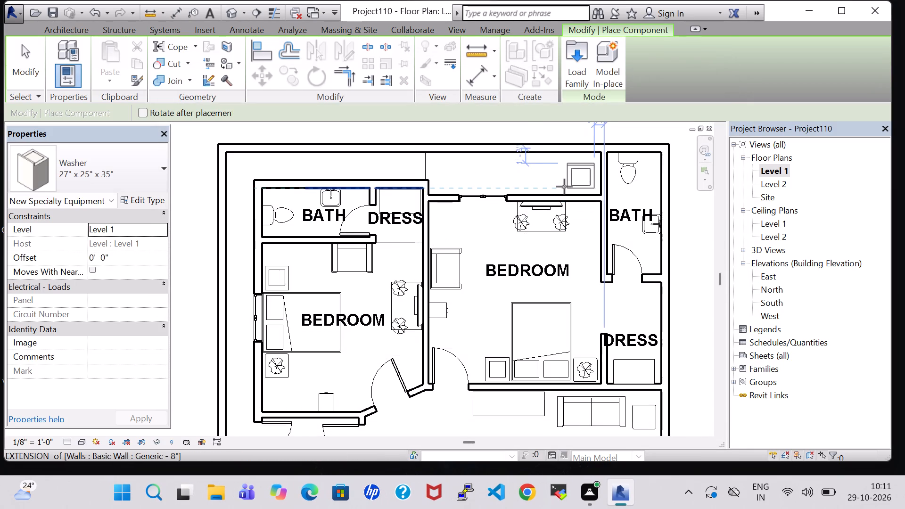
# Place the washer in the strip behind the larger bedroom, its back toward the adjoining bath wall, and nudge it slightly up and right.
pyautogui.scroll(2, 564, 187)
pyautogui.press('space')
pyautogui.press('space')
pyautogui.press('space')
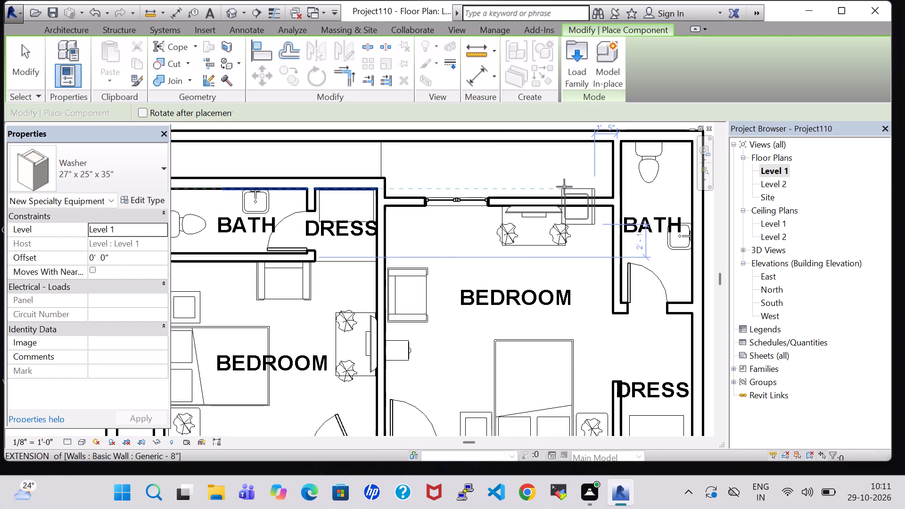
pyautogui.scroll(4, 574, 155)
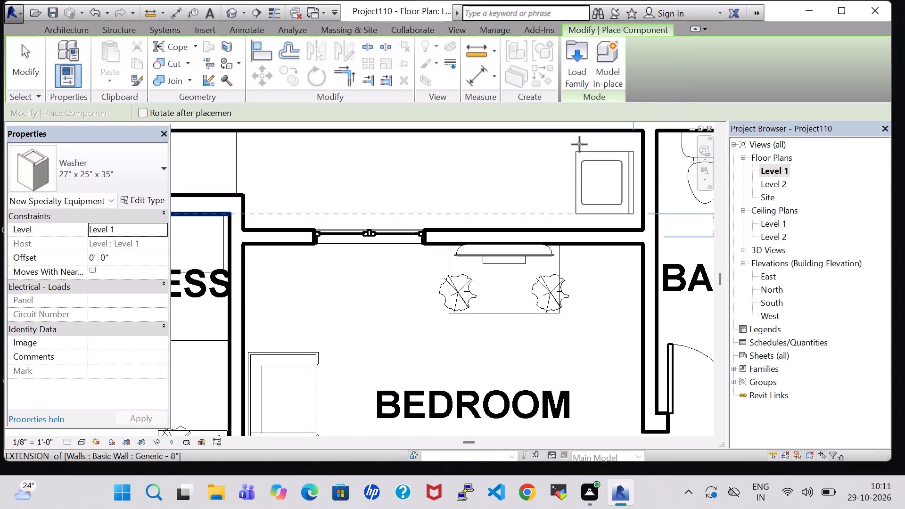
pyautogui.click(579, 144)
pyautogui.press('Escape')
pyautogui.press('Escape')
pyautogui.click(593, 164)
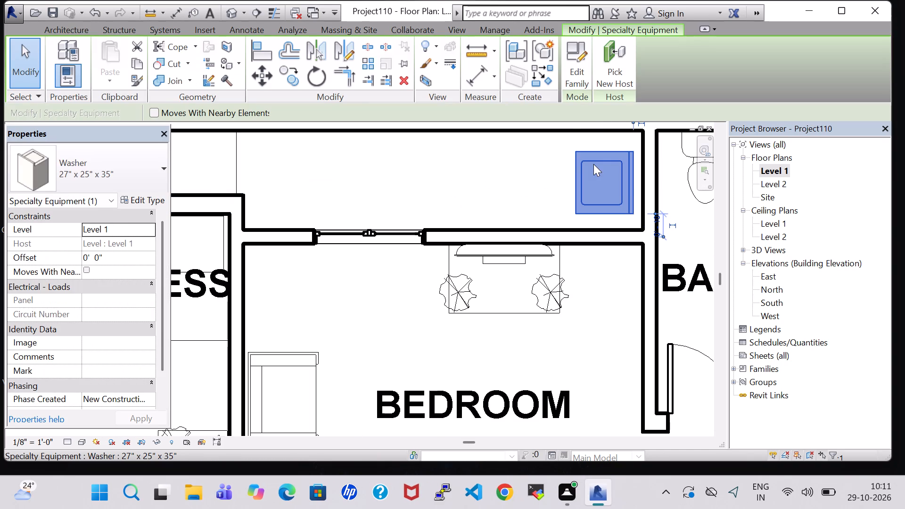
pyautogui.press('Up')
pyautogui.press('Up')
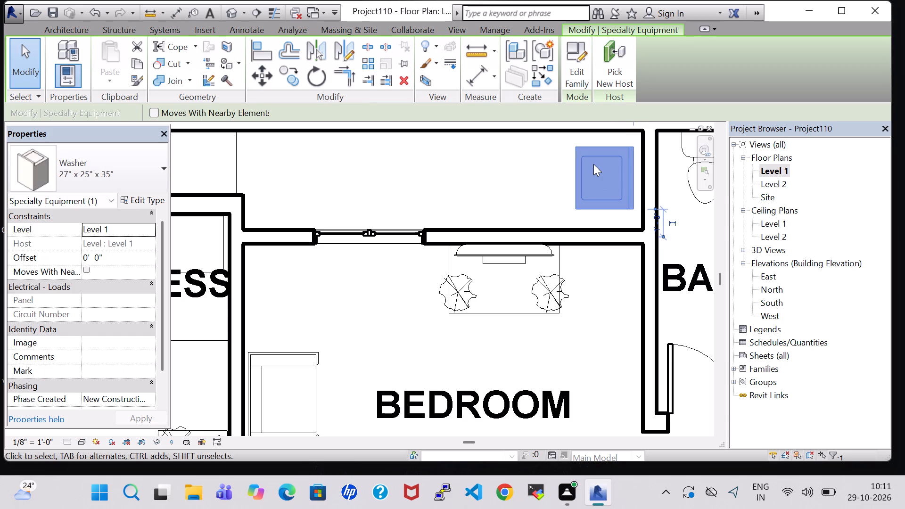
pyautogui.press('Right')
pyautogui.click(470, 183)
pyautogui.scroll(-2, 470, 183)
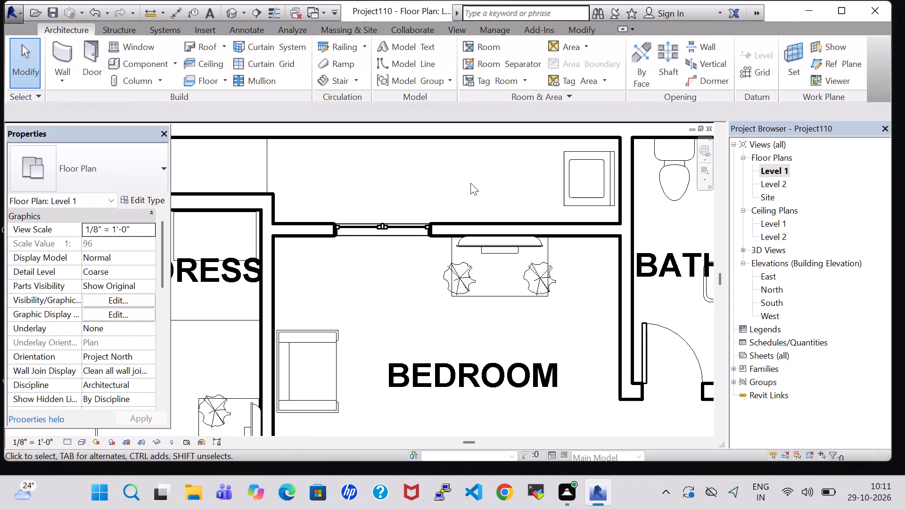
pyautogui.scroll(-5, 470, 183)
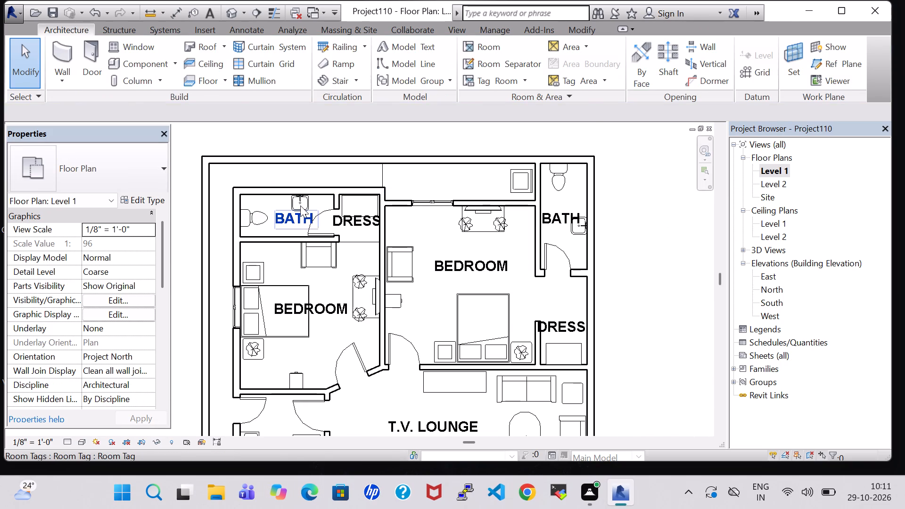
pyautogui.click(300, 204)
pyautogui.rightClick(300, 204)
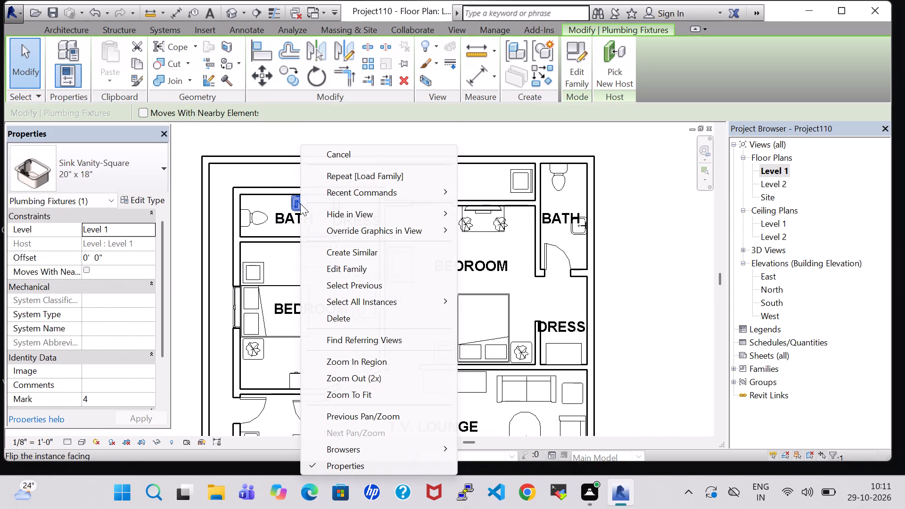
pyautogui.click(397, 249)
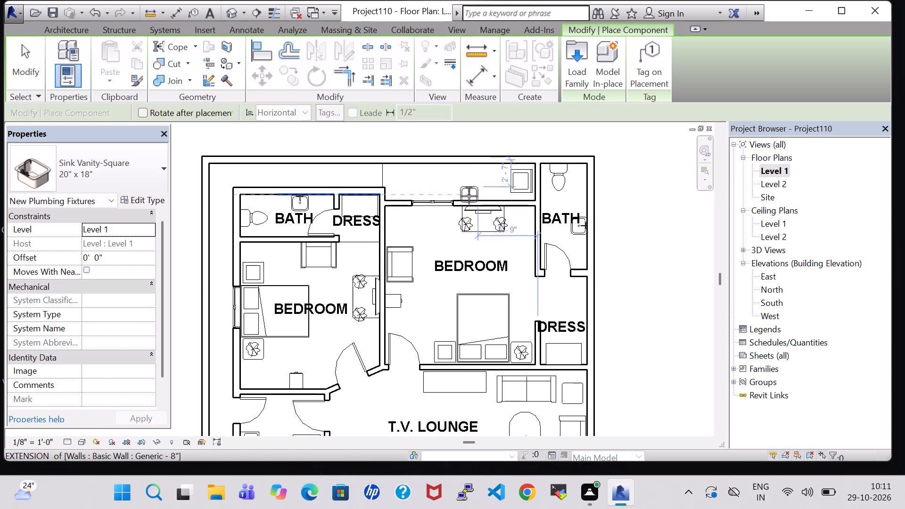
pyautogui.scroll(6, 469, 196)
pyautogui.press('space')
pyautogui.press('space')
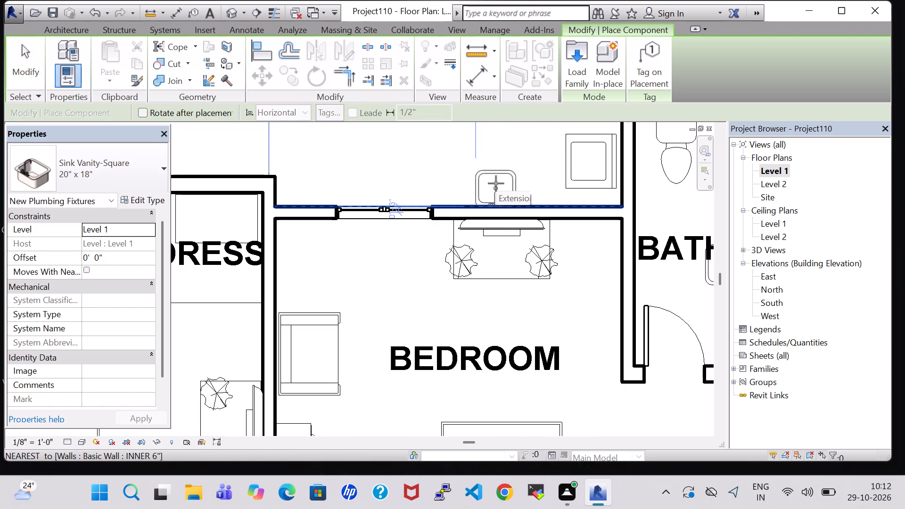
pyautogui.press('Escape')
# Load the Sink Vanity-Round family from the Sinks folder of the architectural plumbing fixtures.
pyautogui.click(121, 65)
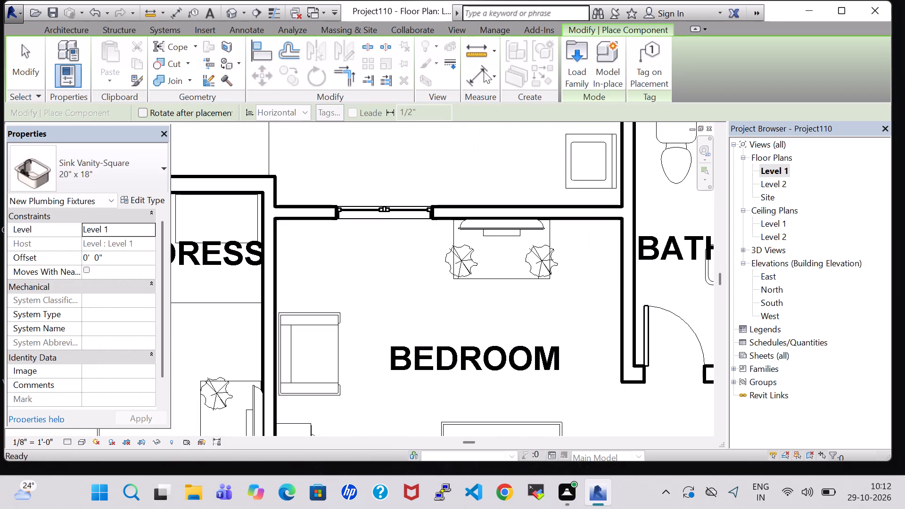
pyautogui.click(571, 65)
pyautogui.click(464, 246)
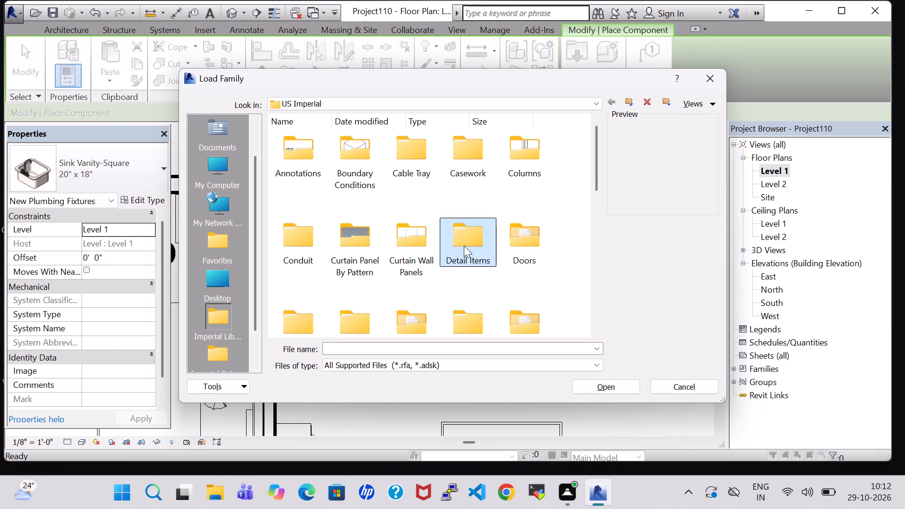
pyautogui.press('p')
pyautogui.doubleClick(412, 146)
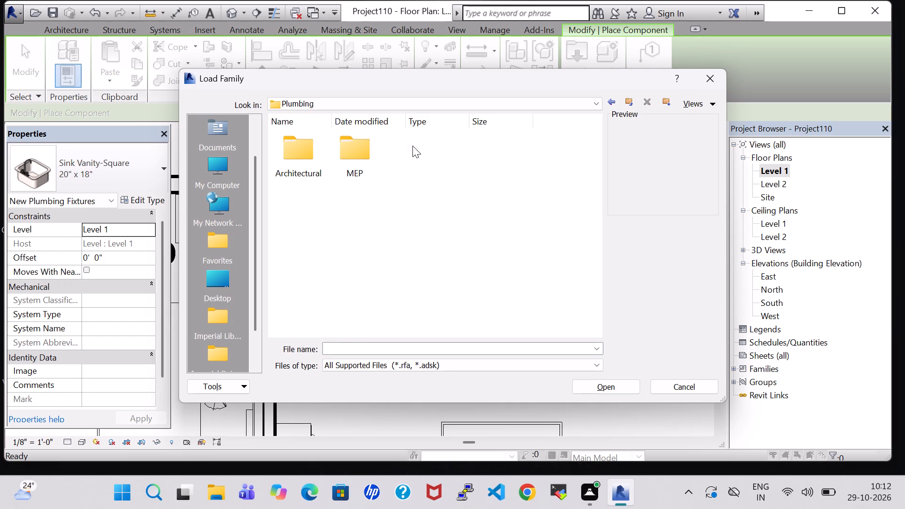
pyautogui.doubleClick(309, 156)
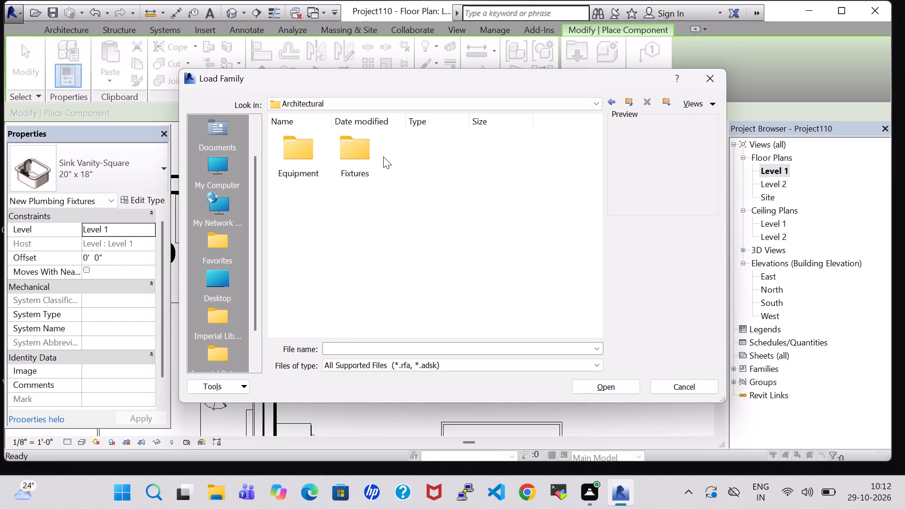
pyautogui.doubleClick(373, 159)
pyautogui.doubleClick(519, 156)
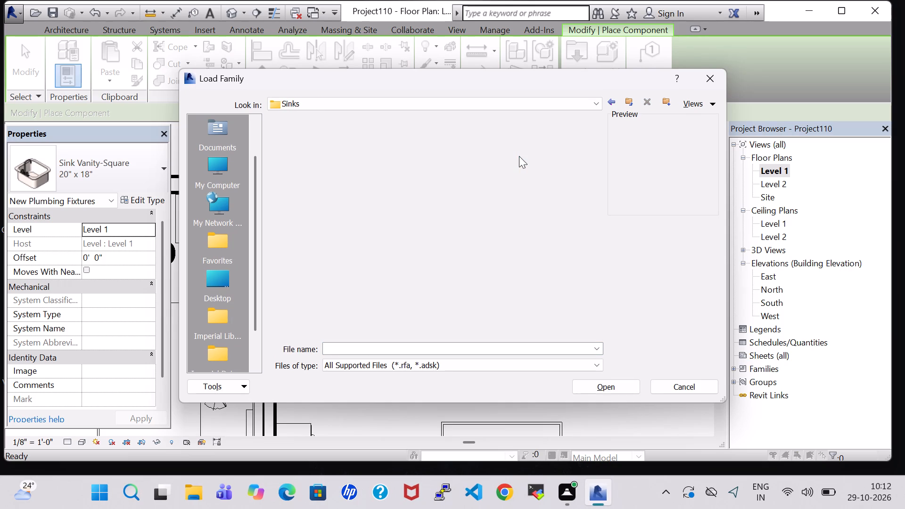
pyautogui.click(509, 175)
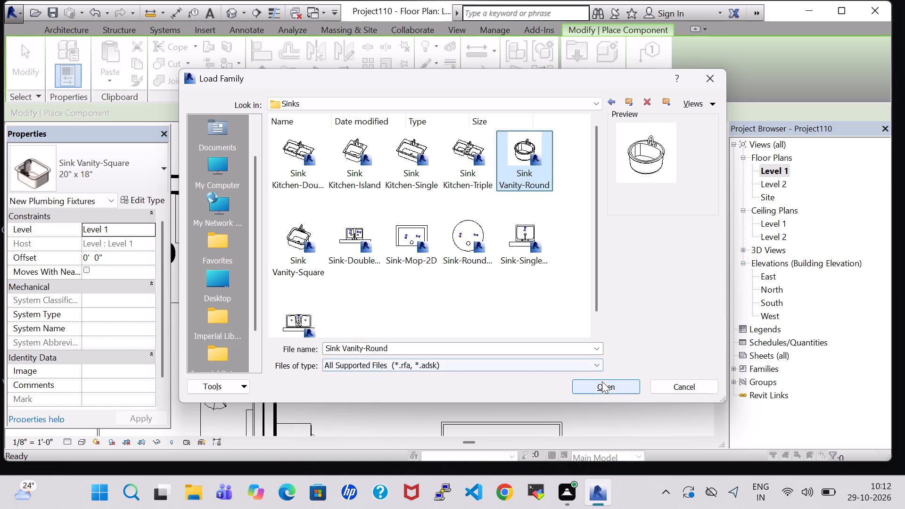
pyautogui.click(603, 384)
# Place the 19" x 19" round vanity sink beside the washer, rotated so its faucet side is against the bedroom's back wall.
pyautogui.scroll(7, 517, 212)
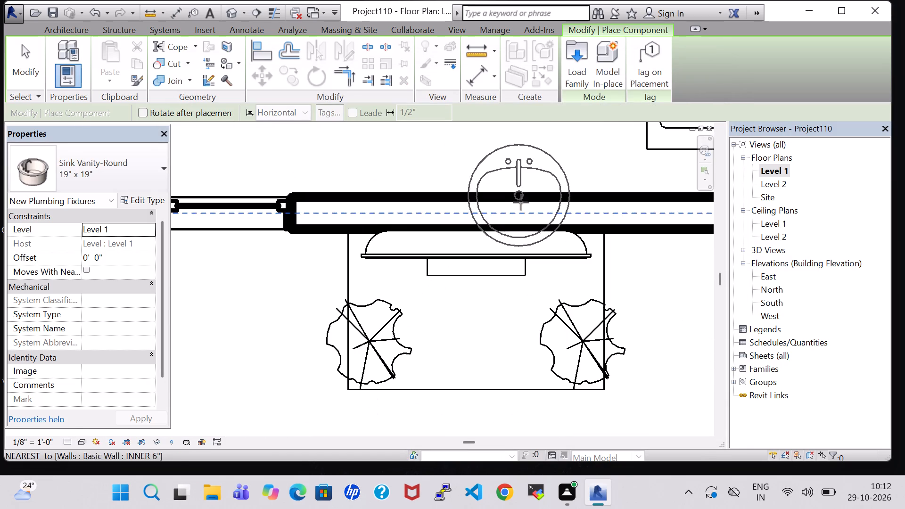
pyautogui.press('space')
pyautogui.press('space')
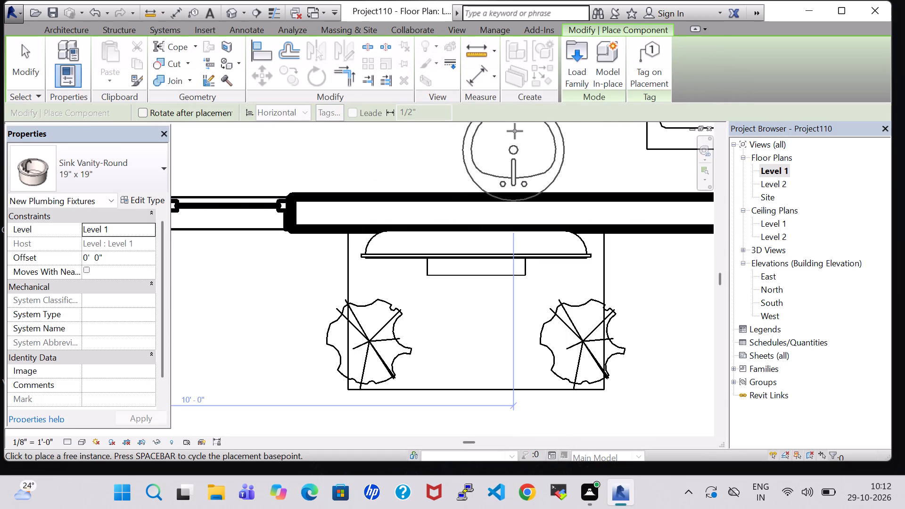
pyautogui.click(515, 131)
pyautogui.press('Escape')
pyautogui.press('Escape')
pyautogui.scroll(-5, 515, 131)
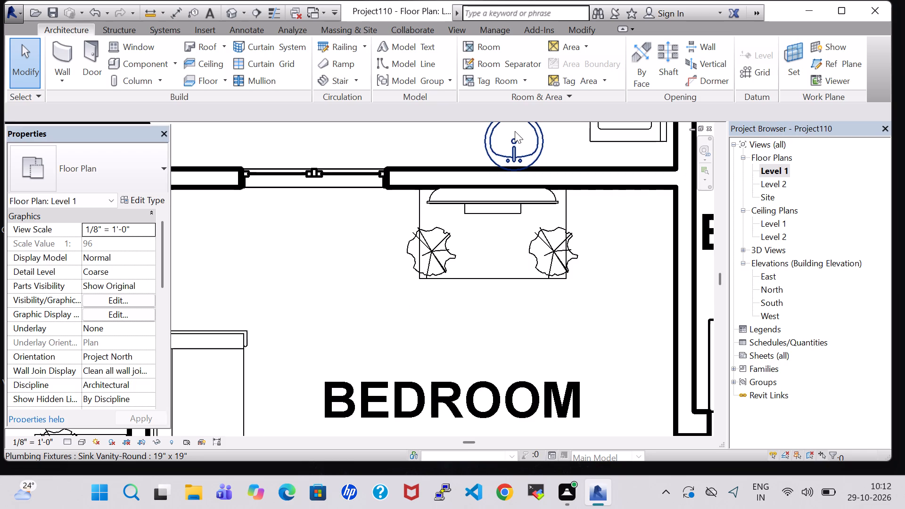
pyautogui.scroll(-4, 515, 131)
pyautogui.moveTo(522, 132); pyautogui.dragTo(548, 179, button='middle')
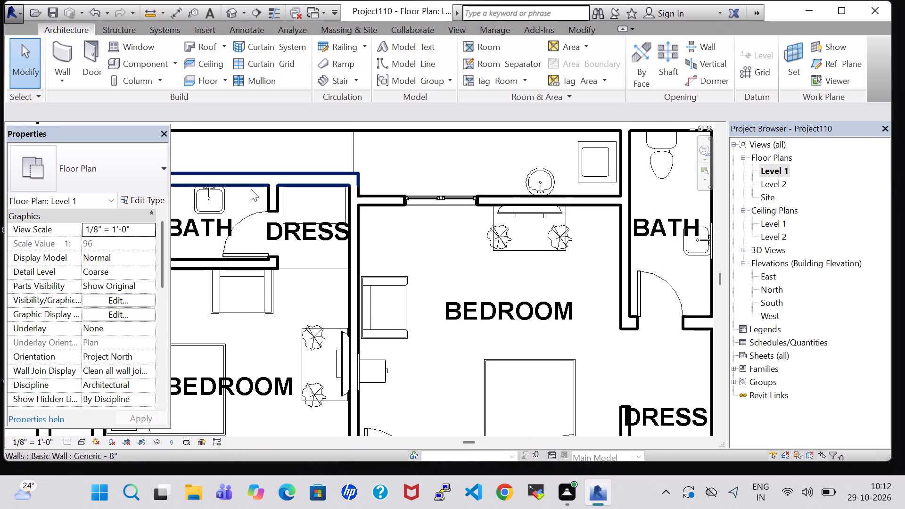
pyautogui.scroll(4, 225, 186)
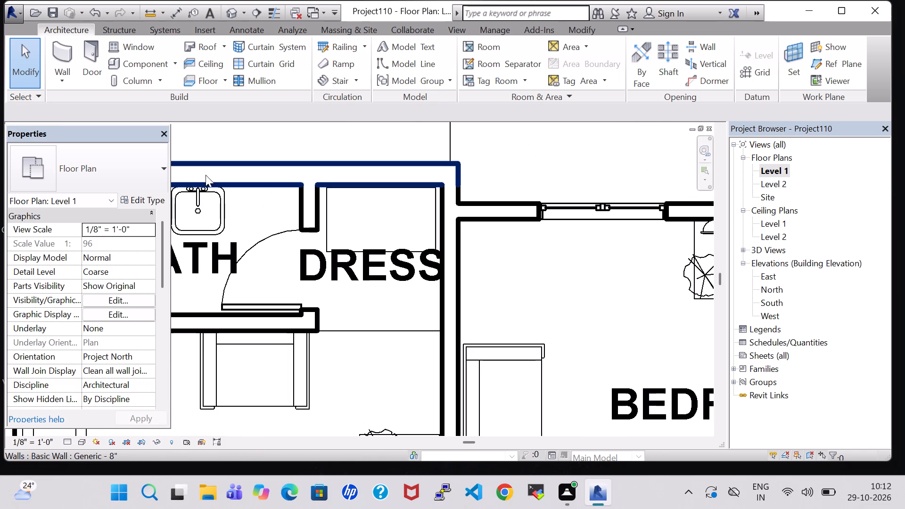
# Create a similar 24" x 48" Mirror-Ellipse from the one in the smaller bedroom's bath and place it on the wall behind the round vanity sink.
pyautogui.click(209, 181)
pyautogui.scroll(4, 282, 230)
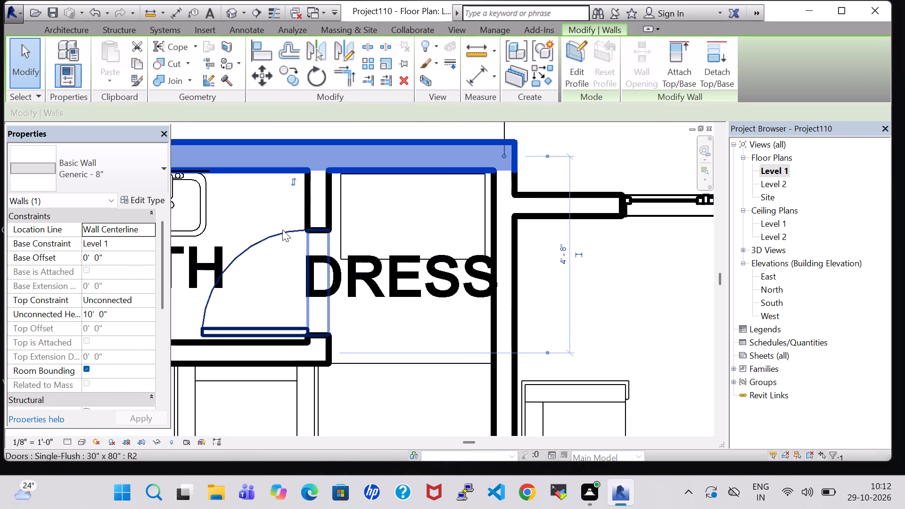
pyautogui.click(226, 194)
pyautogui.moveTo(226, 194); pyautogui.dragTo(469, 258, button='middle')
pyautogui.scroll(1, 417, 240)
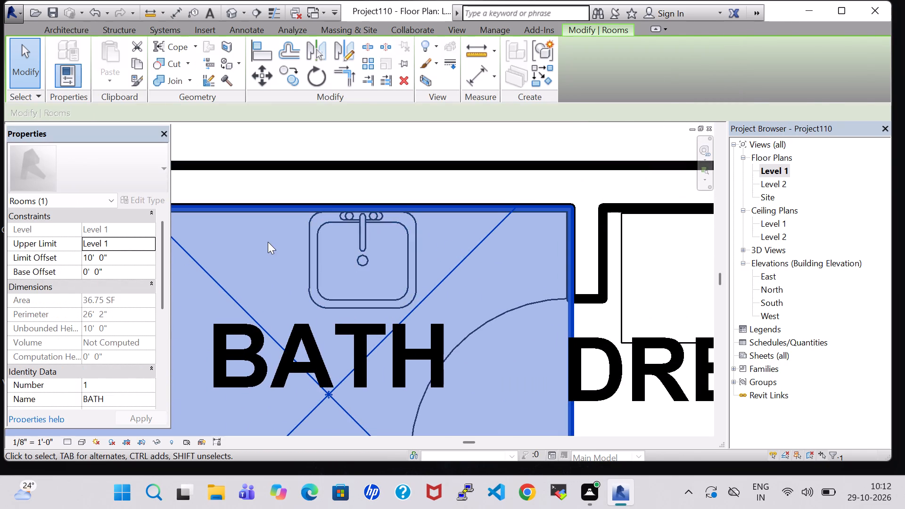
pyautogui.click(268, 242)
pyautogui.click(302, 212)
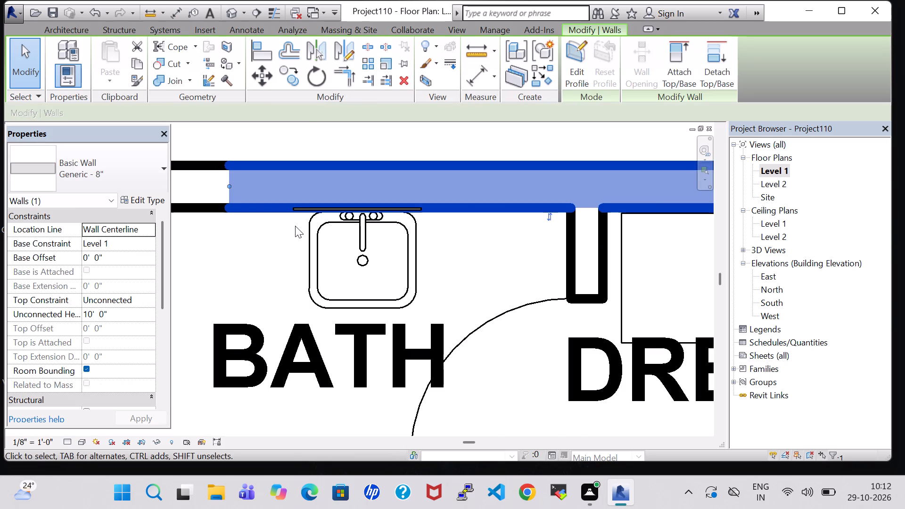
pyautogui.scroll(8, 295, 226)
pyautogui.click(306, 174)
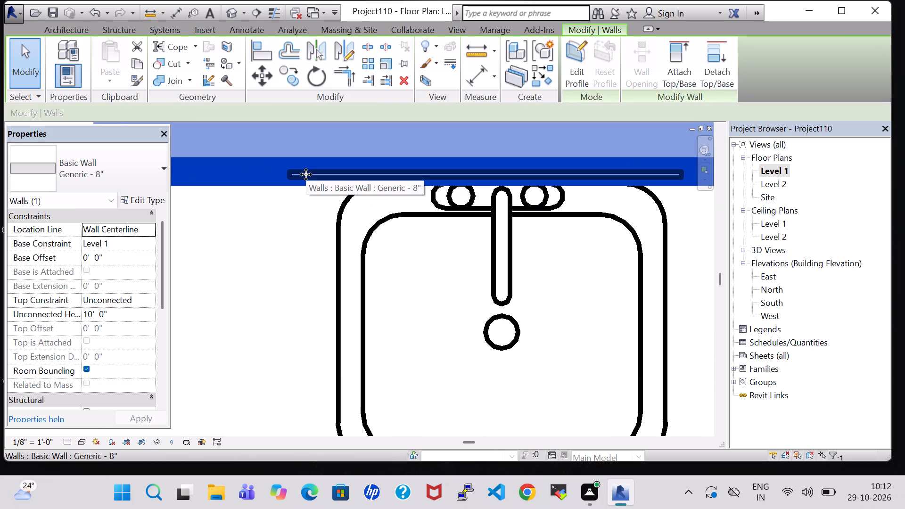
pyautogui.click(297, 225)
pyautogui.click(299, 172)
pyautogui.rightClick(299, 172)
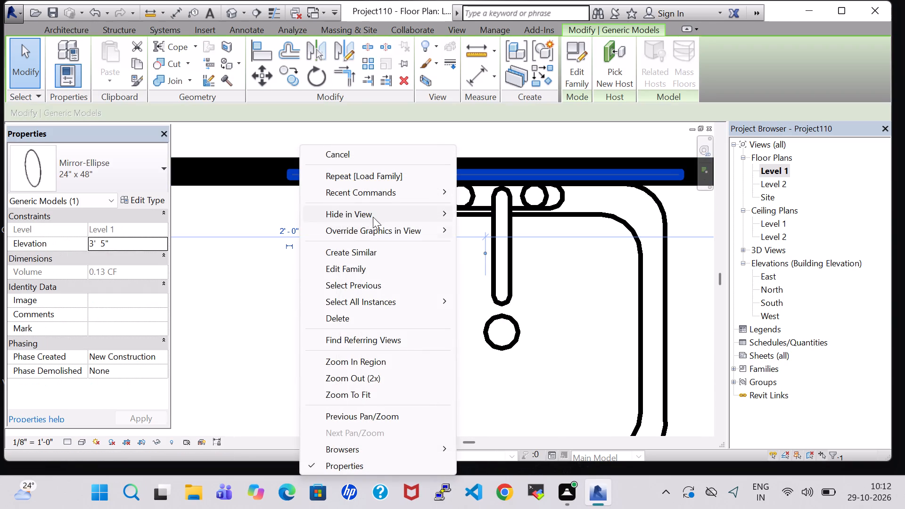
pyautogui.click(405, 250)
pyautogui.moveTo(593, 249); pyautogui.dragTo(518, 263, button='middle')
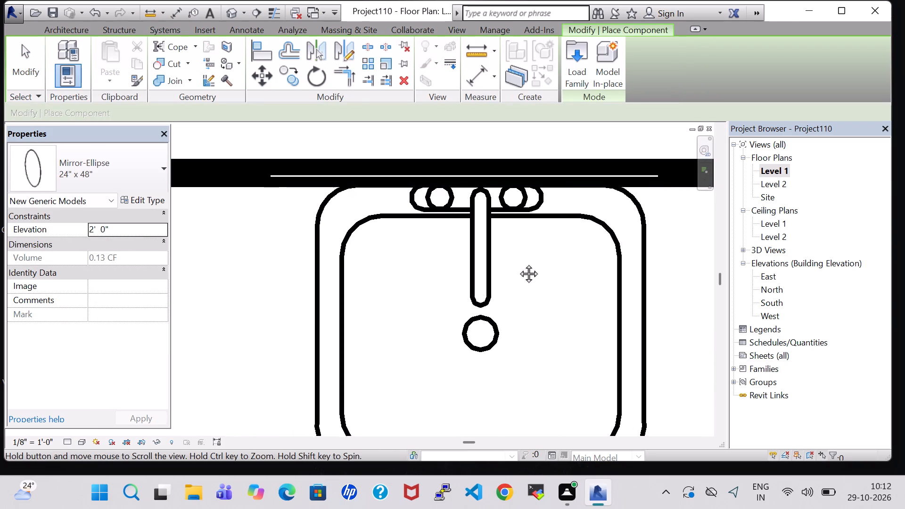
pyautogui.moveTo(518, 263); pyautogui.dragTo(107, 329, button='middle')
pyautogui.moveTo(449, 328); pyautogui.dragTo(0, 330, button='middle')
pyautogui.scroll(1, 0, 330)
pyautogui.moveTo(509, 310); pyautogui.dragTo(307, 318, button='middle')
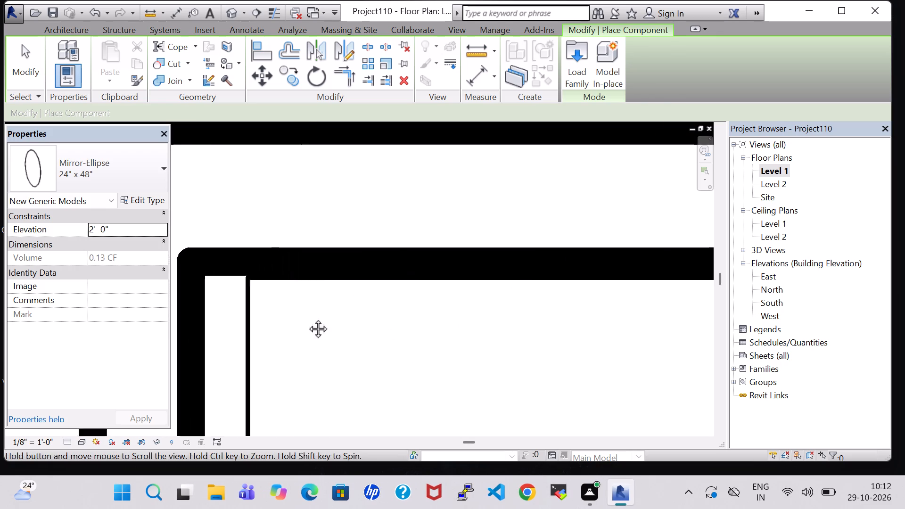
pyautogui.moveTo(307, 318); pyautogui.dragTo(0, 318, button='middle')
pyautogui.scroll(-5, 162, 308)
pyautogui.scroll(-5, 314, 317)
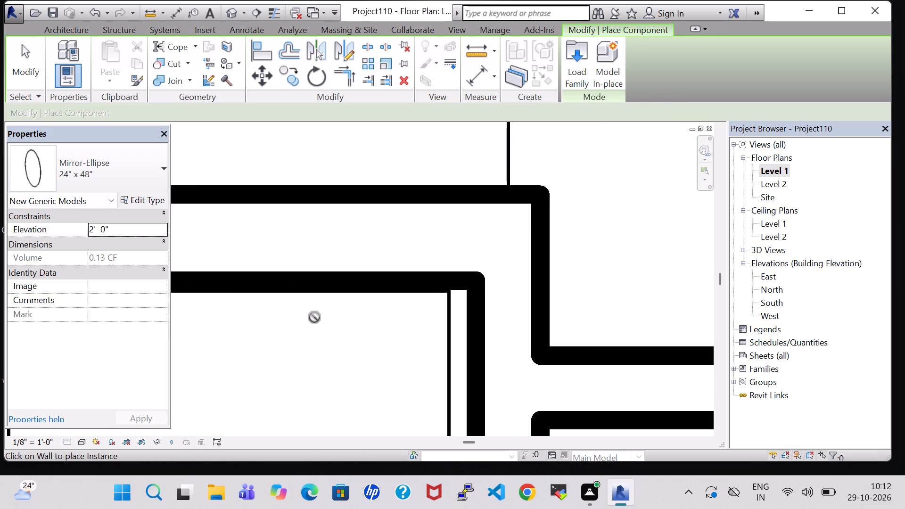
pyautogui.scroll(-10, 314, 317)
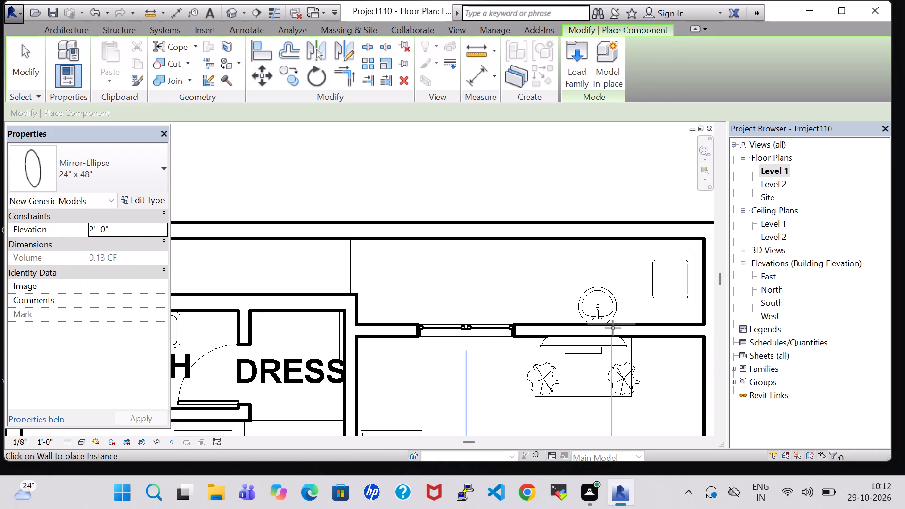
pyautogui.scroll(12, 613, 328)
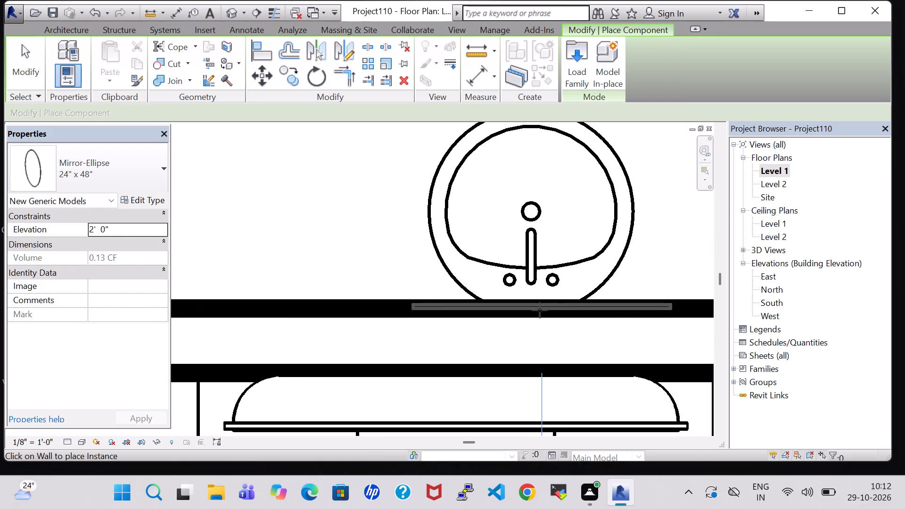
pyautogui.click(540, 310)
pyautogui.press('Escape')
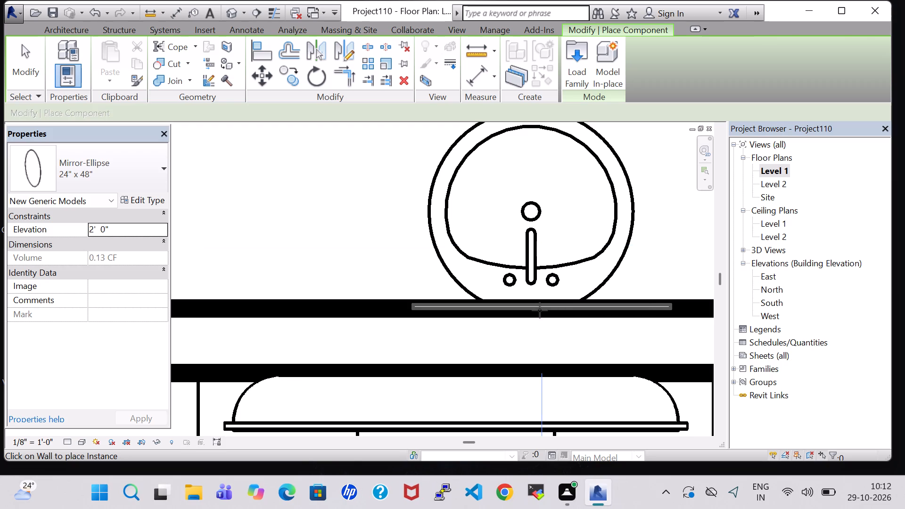
pyautogui.press('Escape')
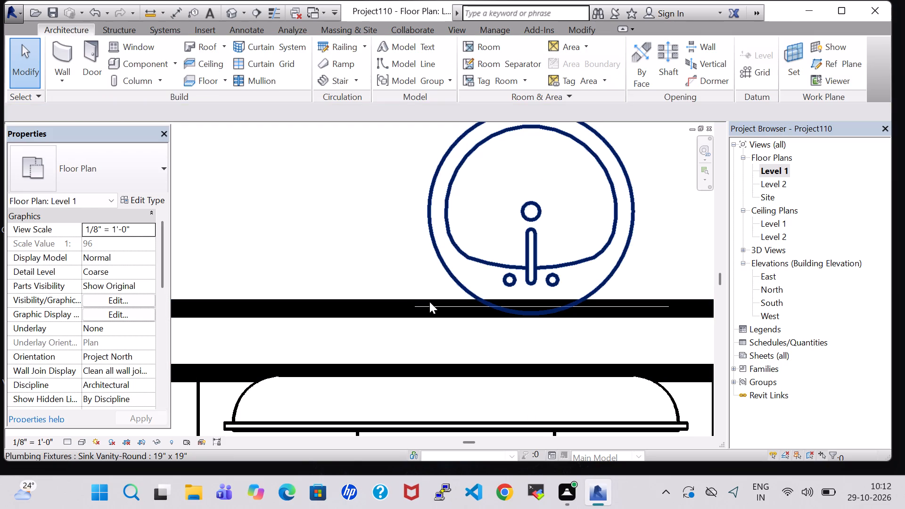
# Set the elevation of the mirror behind the round vanity sink to 3' 0".
pyautogui.scroll(7, 441, 310)
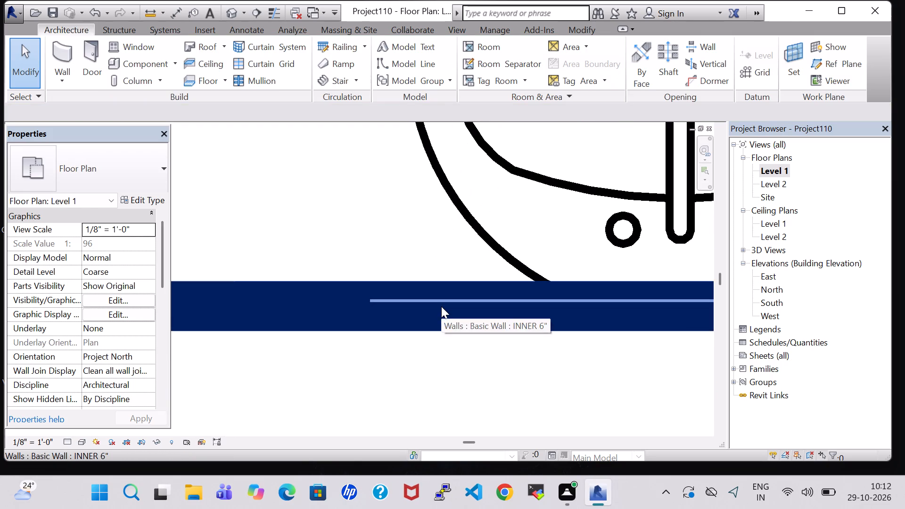
pyautogui.click(441, 306)
pyautogui.click(405, 252)
pyautogui.click(428, 297)
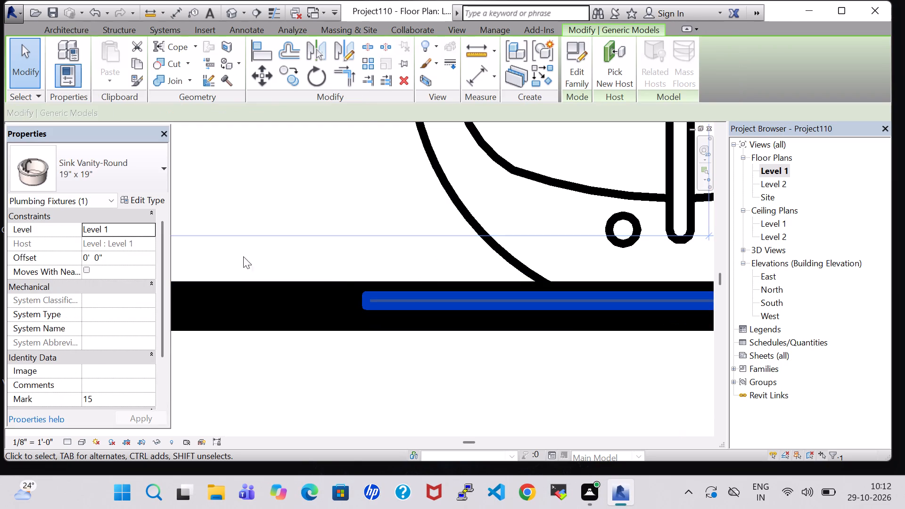
pyautogui.click(92, 245)
pyautogui.click(92, 245)
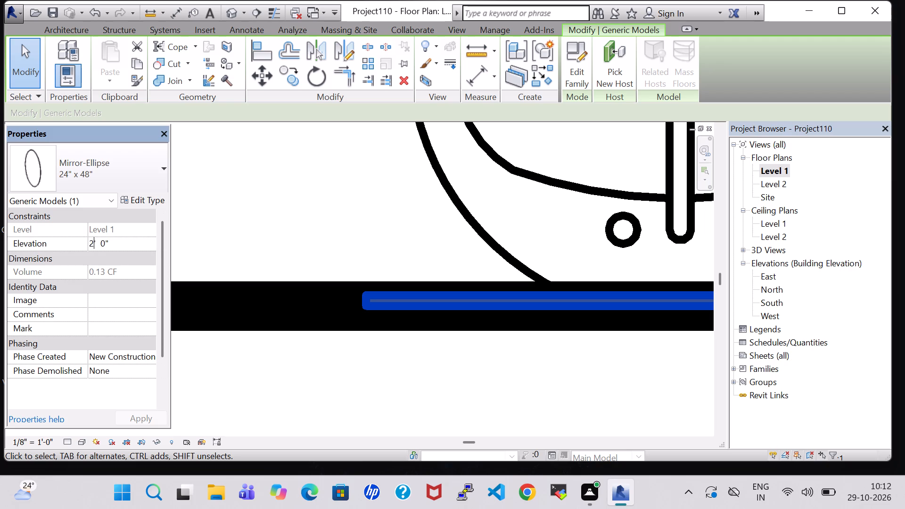
pyautogui.press('BackSpace')
pyautogui.press('3')
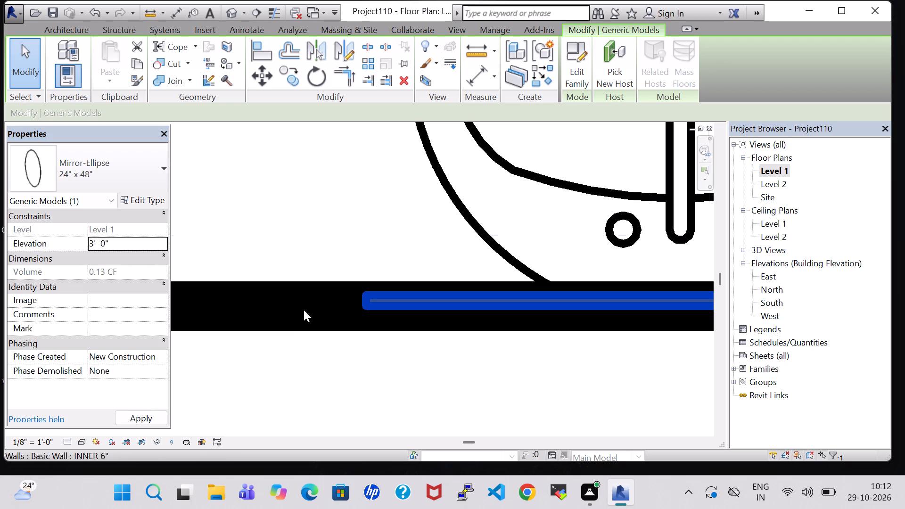
pyautogui.click(151, 415)
pyautogui.click(350, 406)
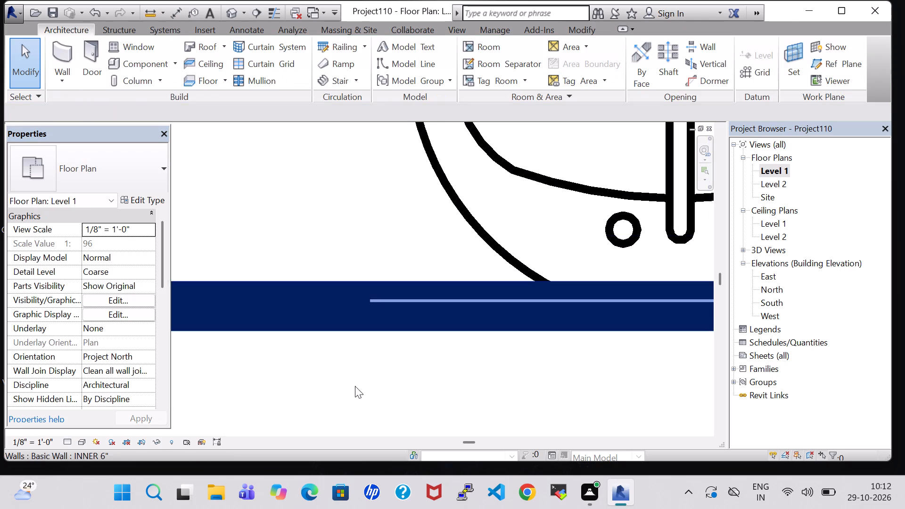
# In the 3D top view, place a copy of the bath's round floor drain on the work plane near the washer, about 1'-0" from the outer wall.
pyautogui.scroll(-12, 355, 386)
pyautogui.click(480, 227)
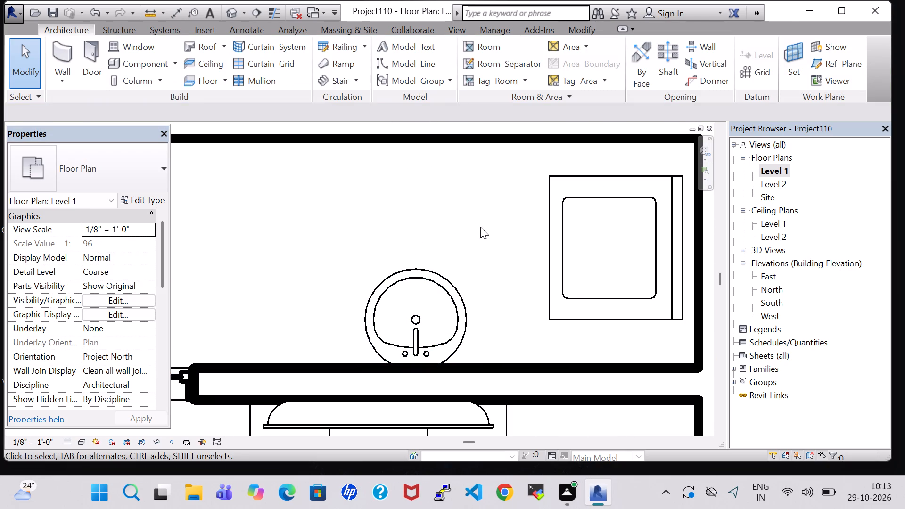
pyautogui.scroll(-5, 480, 227)
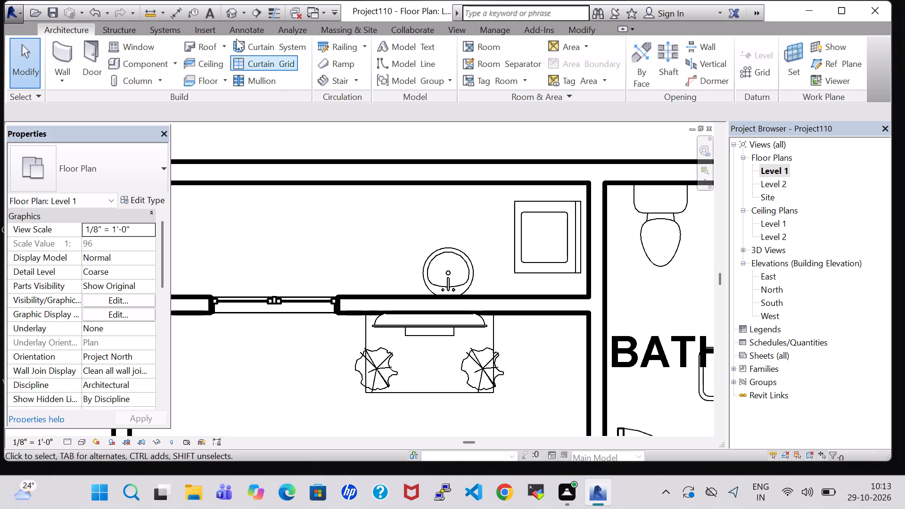
pyautogui.click(227, 14)
pyautogui.scroll(-3, 388, 236)
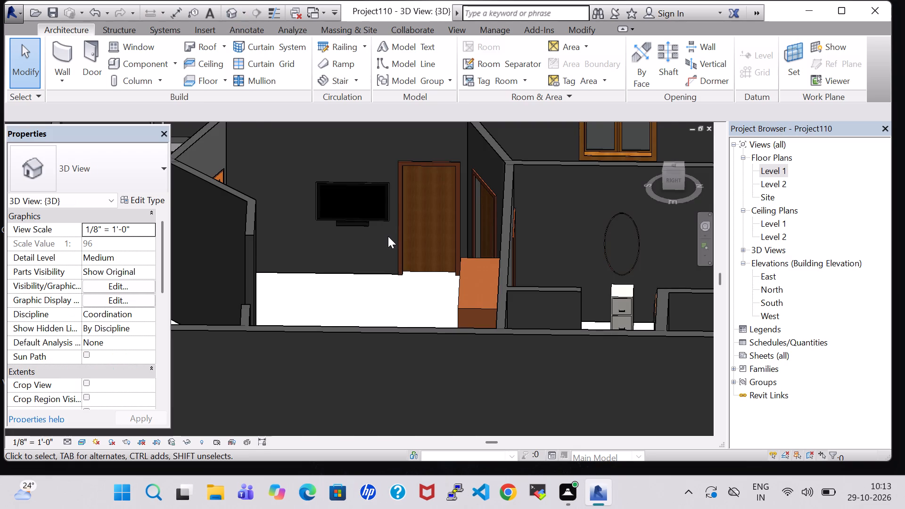
pyautogui.click(672, 165)
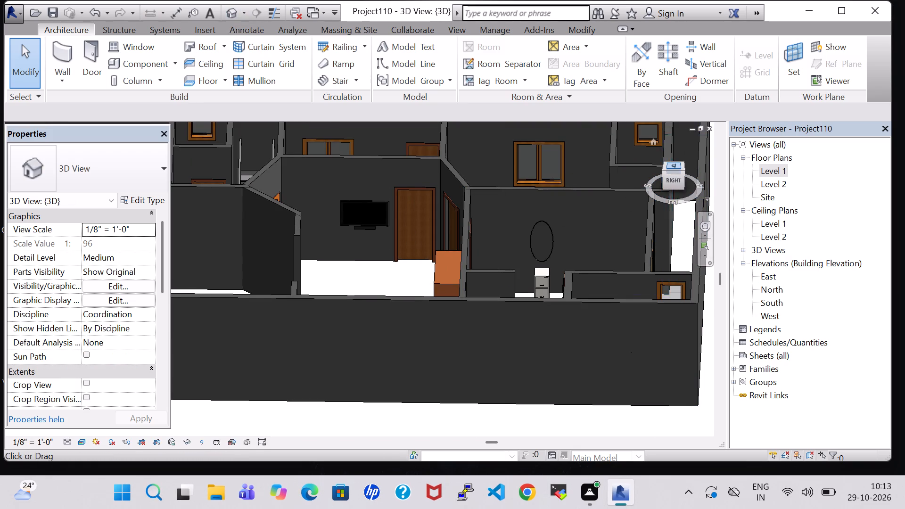
pyautogui.scroll(3, 450, 200)
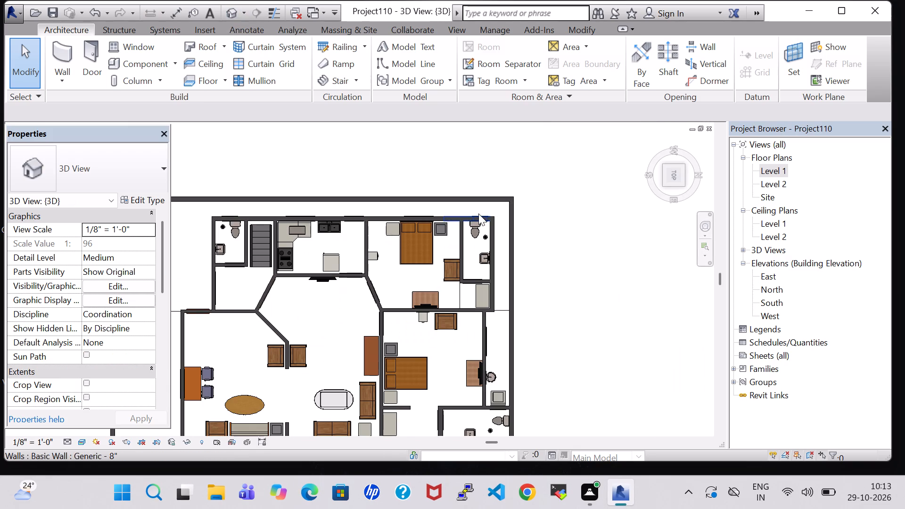
pyautogui.scroll(2, 483, 238)
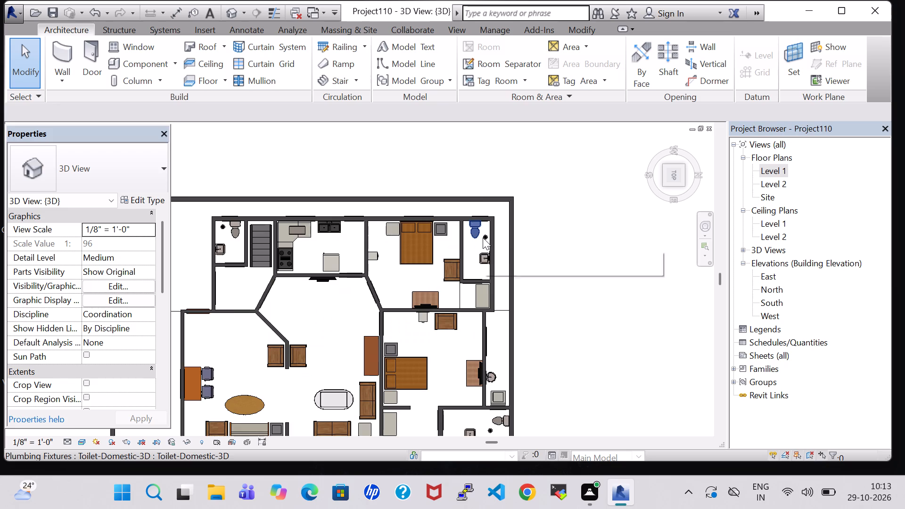
pyautogui.scroll(6, 483, 238)
pyautogui.click(494, 238)
pyautogui.rightClick(494, 238)
pyautogui.click(520, 252)
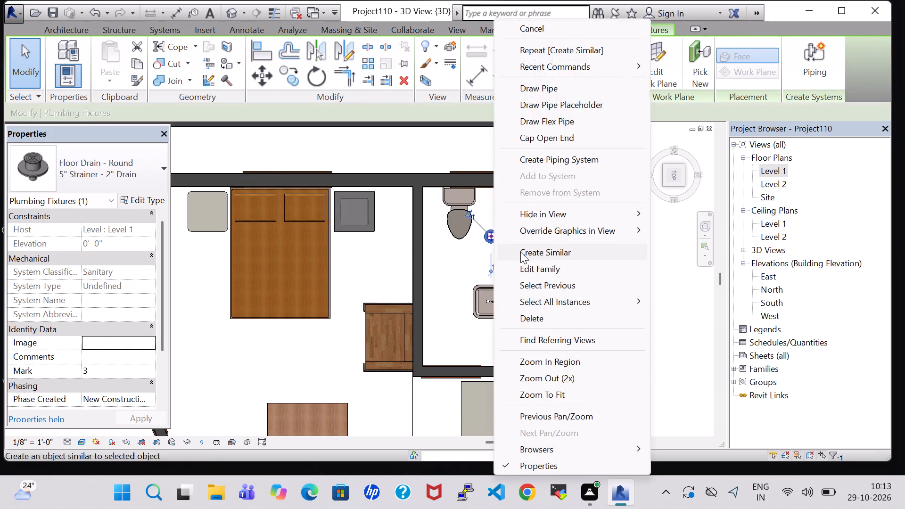
pyautogui.moveTo(559, 358); pyautogui.dragTo(568, 151, button='middle')
pyautogui.click(671, 68)
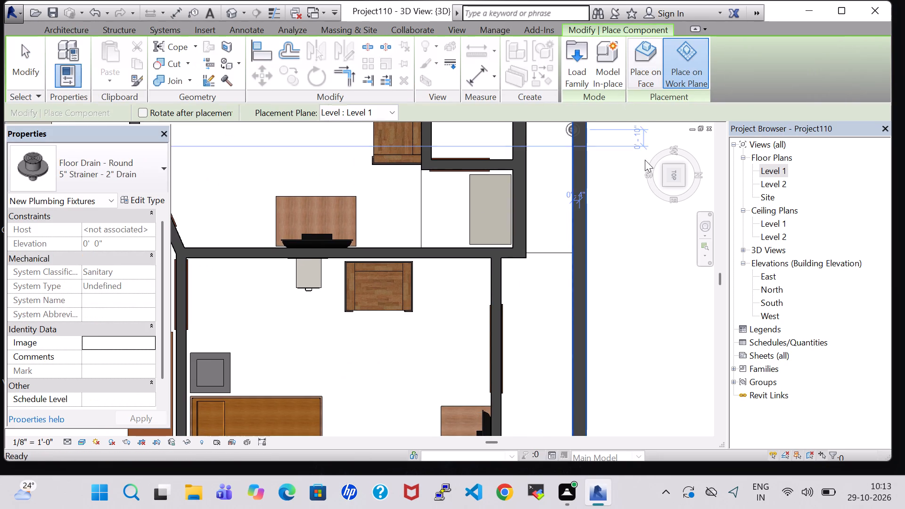
pyautogui.moveTo(509, 323); pyautogui.dragTo(511, 151, button='middle')
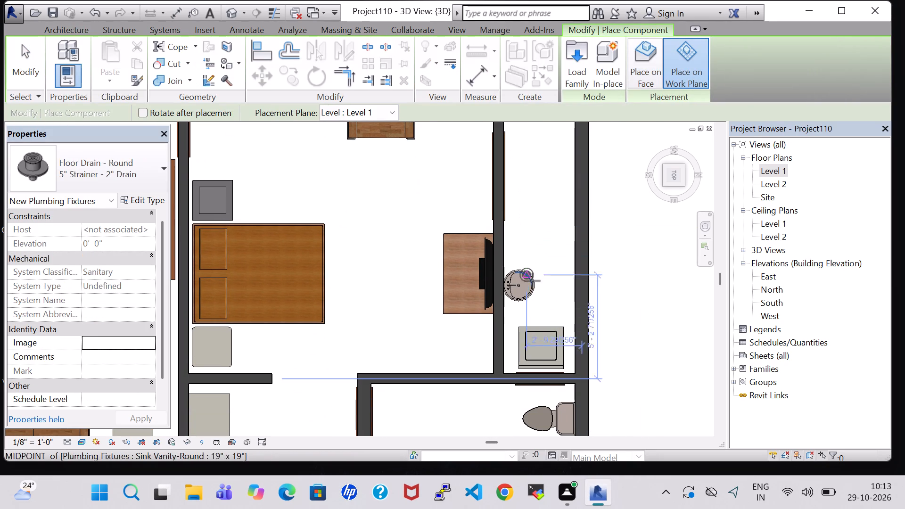
pyautogui.scroll(4, 557, 312)
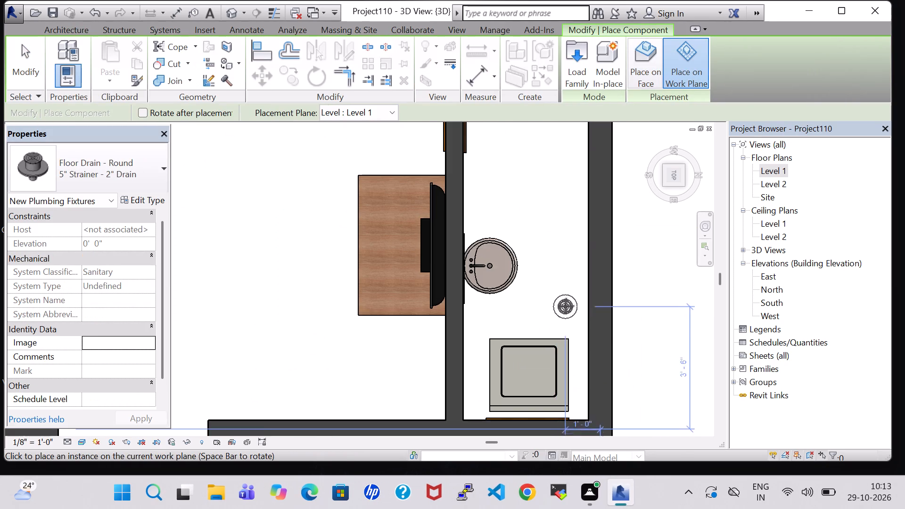
pyautogui.click(566, 306)
pyautogui.press('Escape')
pyautogui.press('Escape')
pyautogui.press('Escape')
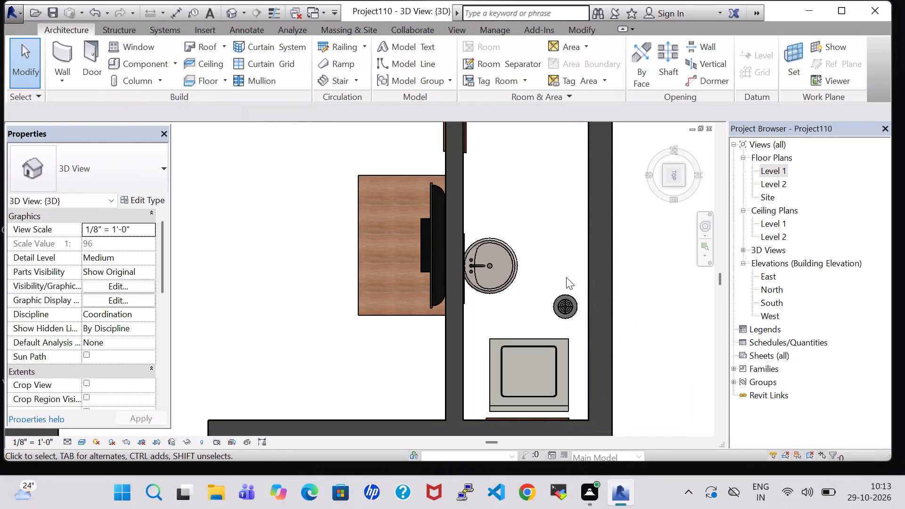
# In the Level 1 plan, place tagged rooms in the washer strip and in the adjoining strip around the smaller bedroom.
pyautogui.scroll(-10, 541, 242)
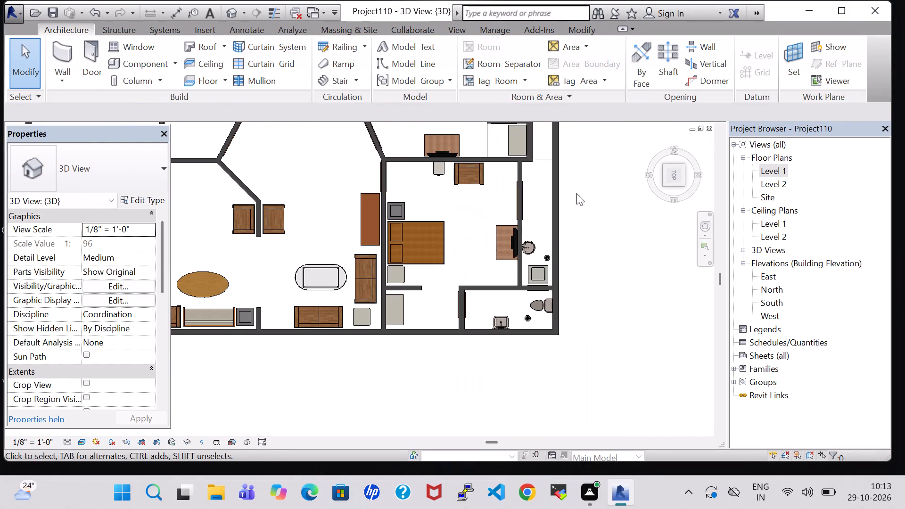
pyautogui.tripleClick(775, 167)
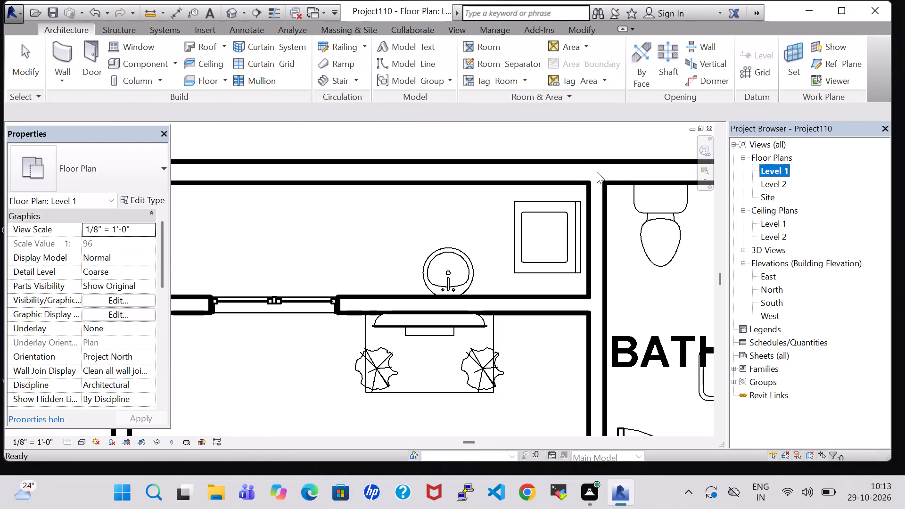
pyautogui.scroll(-8, 581, 177)
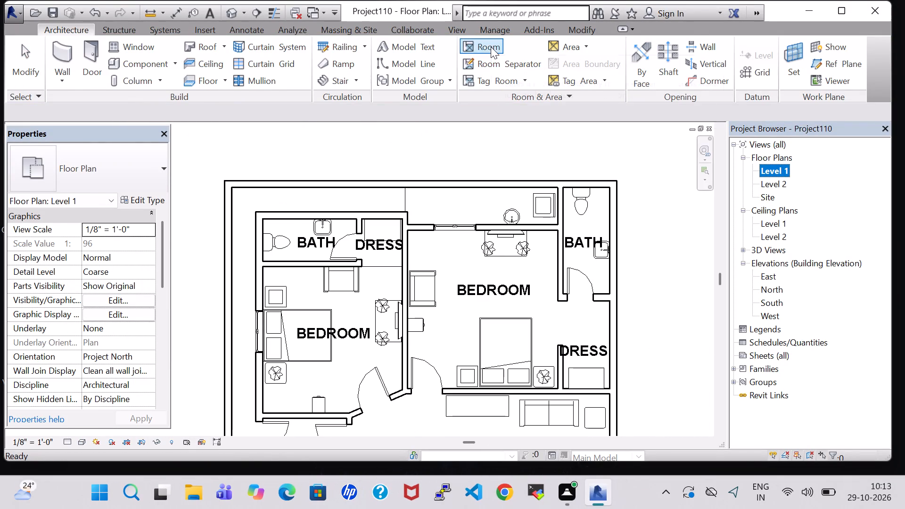
pyautogui.click(491, 47)
pyautogui.click(483, 208)
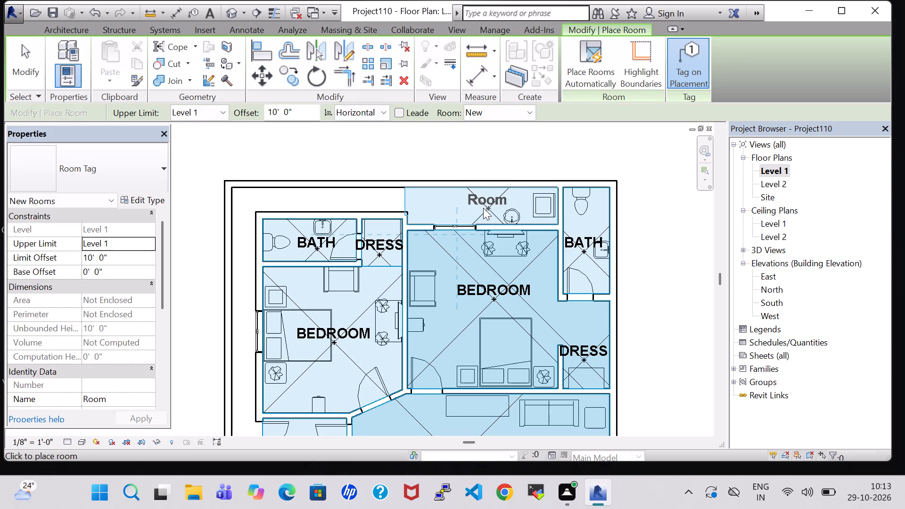
pyautogui.click(318, 208)
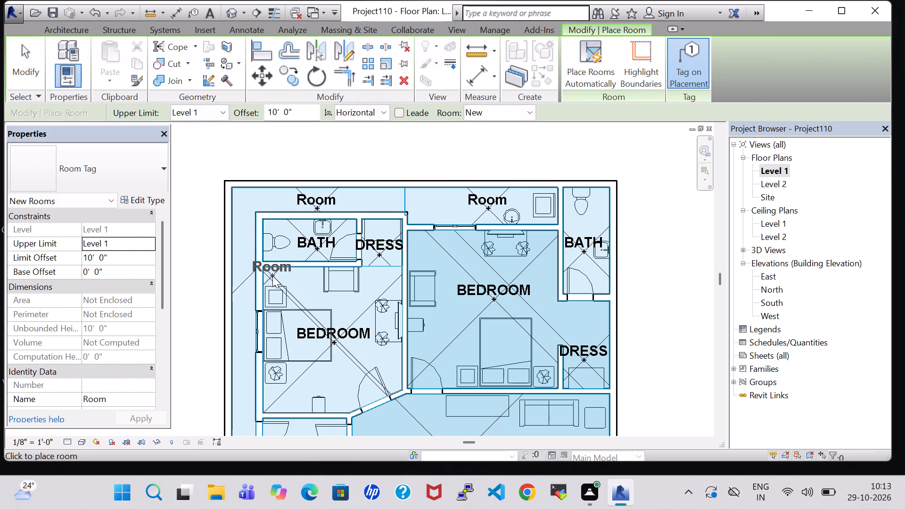
# End room placement and rename the room above the smaller bedroom's bath as PASSING.
pyautogui.press('Escape')
pyautogui.doubleClick(321, 194)
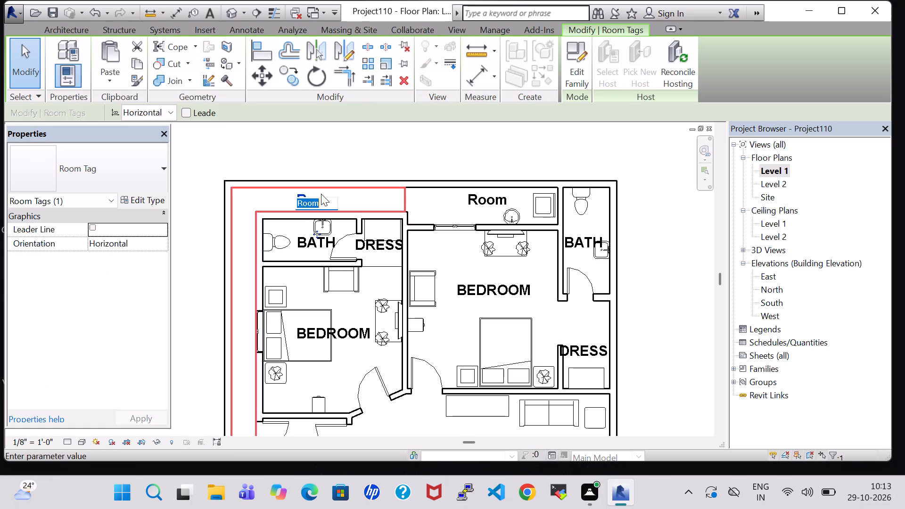
pyautogui.press('BackSpace')
pyautogui.write('PA')
pyautogui.write('SSING')
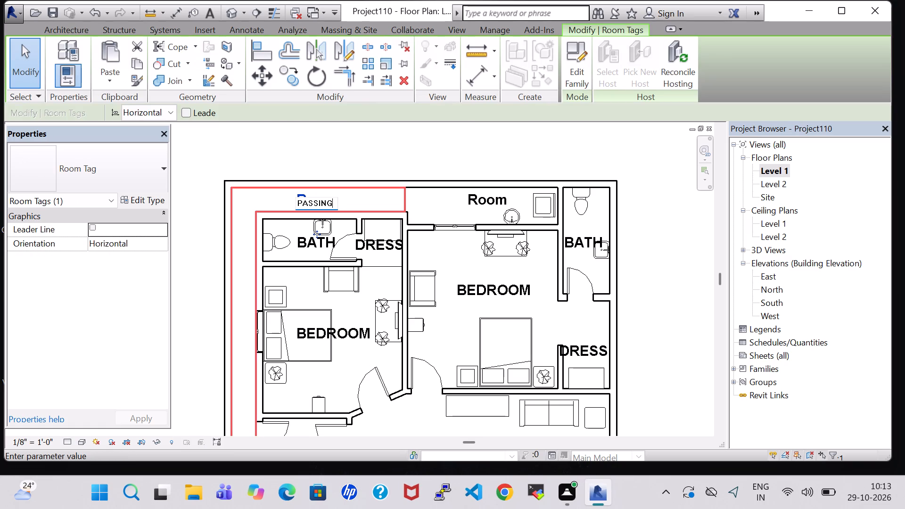
pyautogui.press('Return')
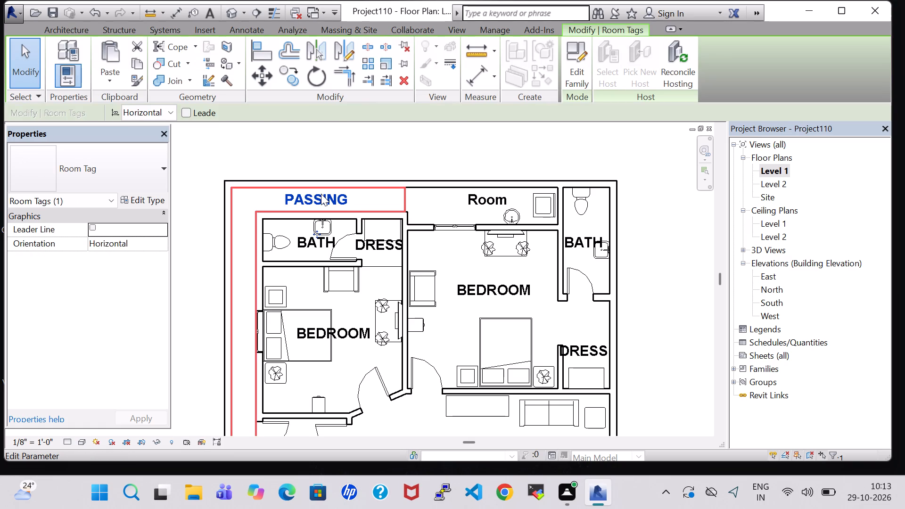
# Rename the untitled room beside PASSING, containing the round basin, as LAUNDRY.
pyautogui.doubleClick(478, 202)
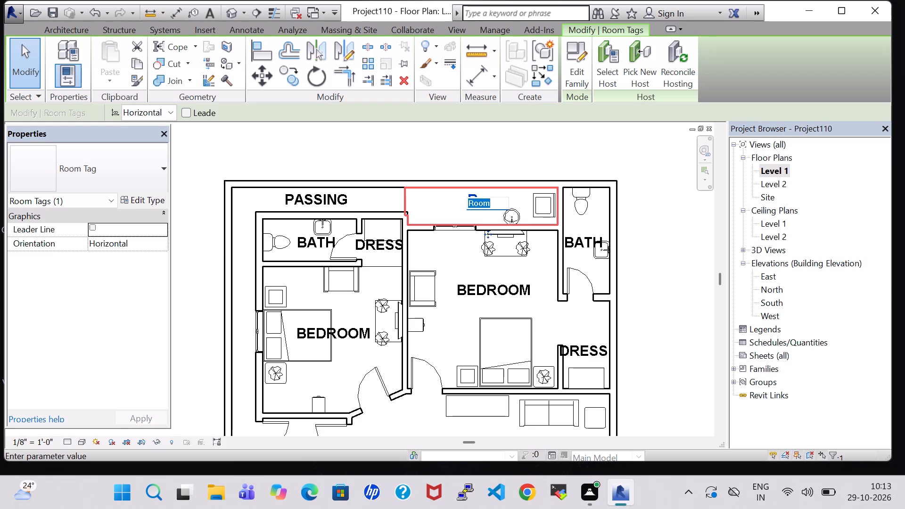
pyautogui.press('BackSpace')
pyautogui.press('l')
pyautogui.write('AU')
pyautogui.write('NDR')
pyautogui.press('y')
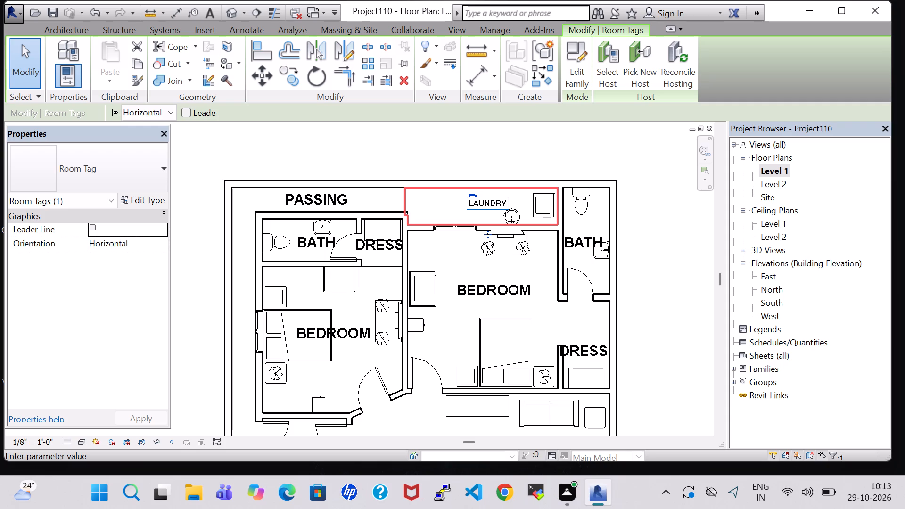
pyautogui.press('Return')
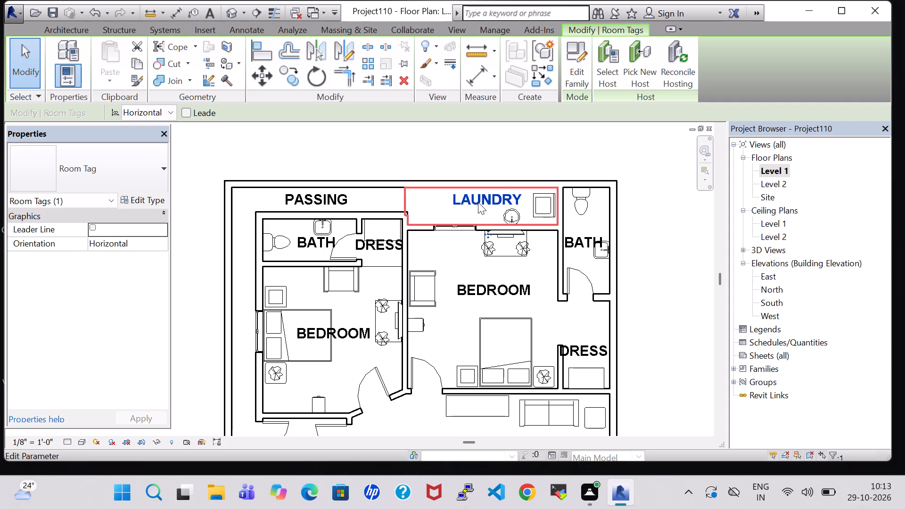
pyautogui.press('Down')
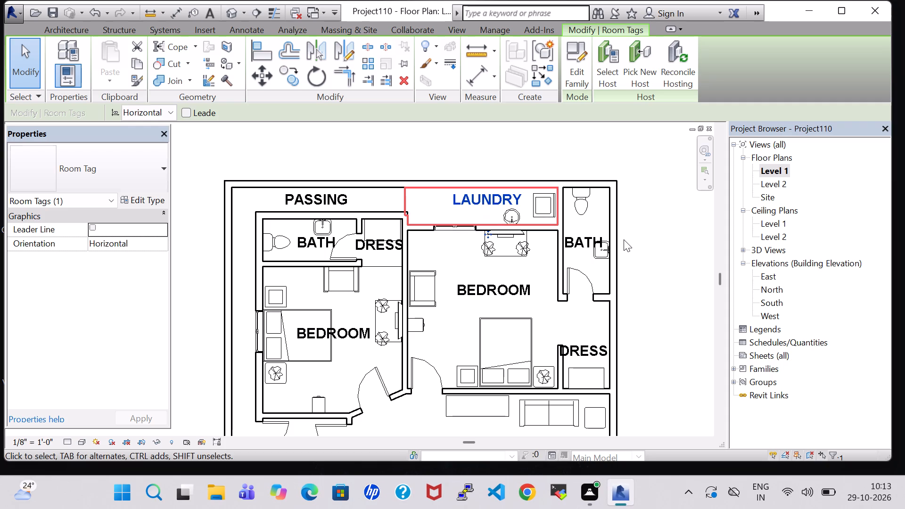
pyautogui.click(650, 236)
# Split the exterior wall behind the laundry at the partition between LAUNDRY and the adjoining BATH.
pyautogui.scroll(-5, 650, 236)
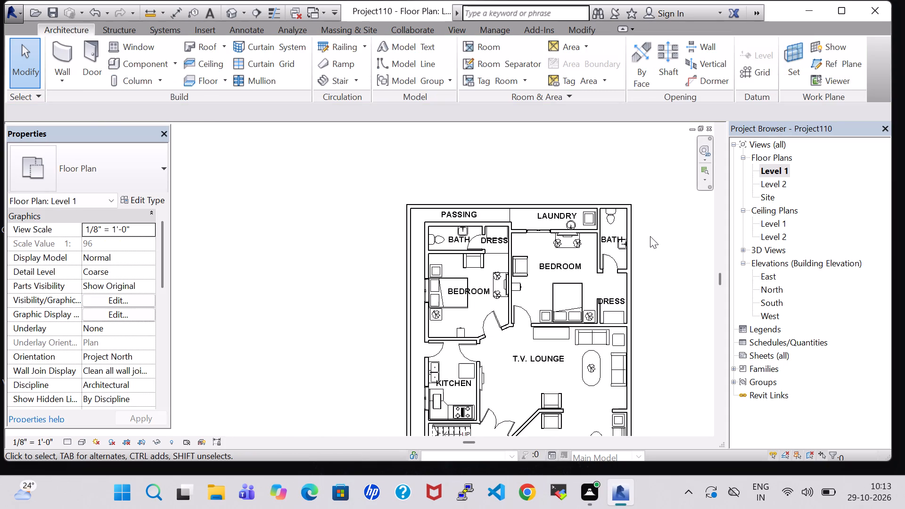
pyautogui.moveTo(650, 236); pyautogui.dragTo(642, 199, button='middle')
pyautogui.scroll(2, 599, 171)
pyautogui.click(576, 29)
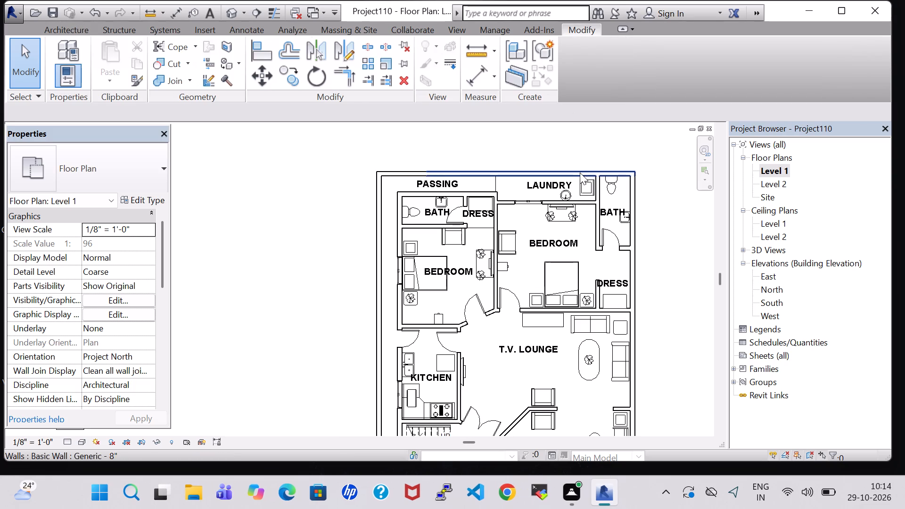
pyautogui.click(369, 51)
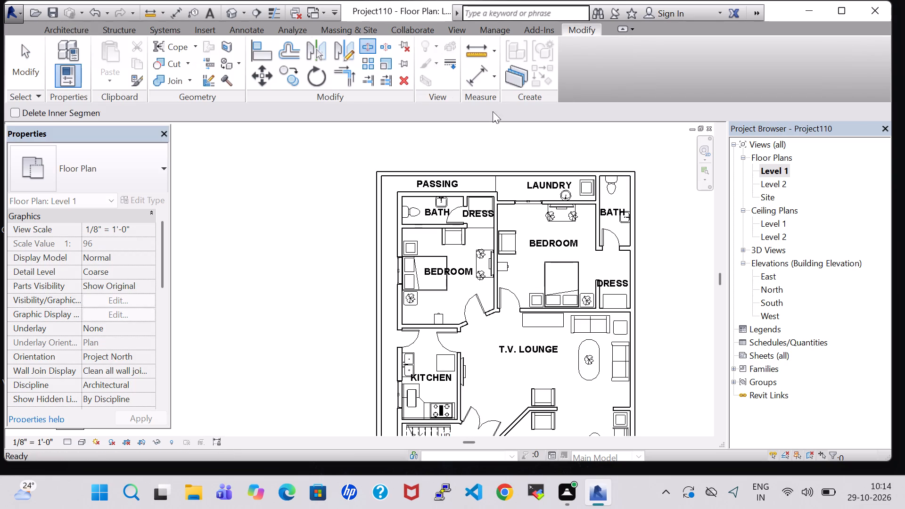
pyautogui.click(597, 173)
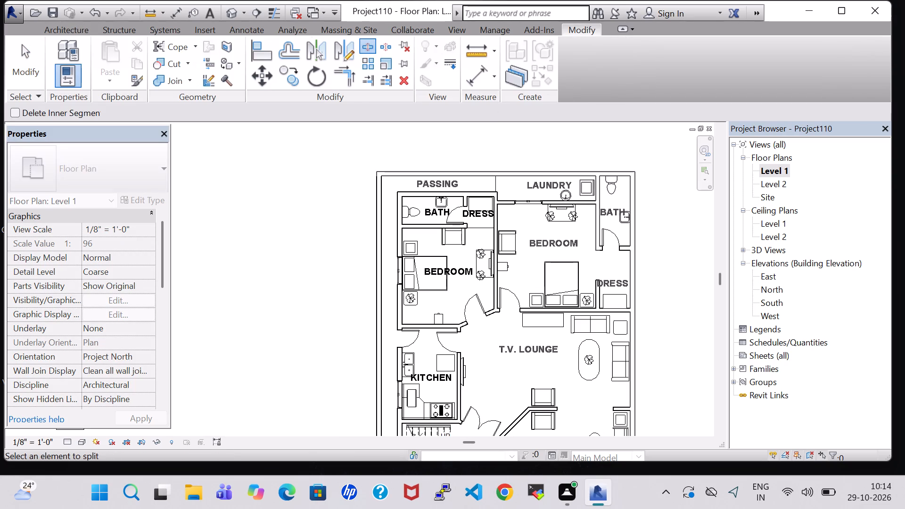
pyautogui.scroll(4, 597, 161)
pyautogui.click(599, 186)
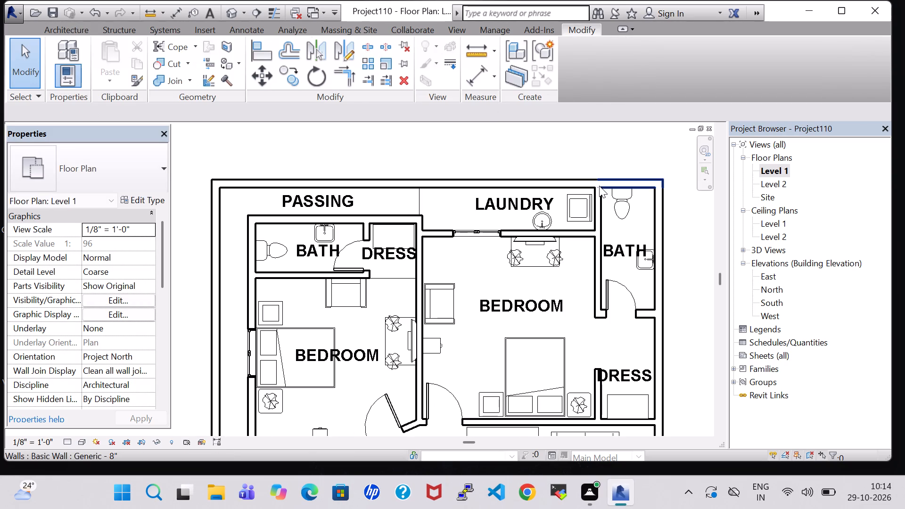
pyautogui.click(550, 142)
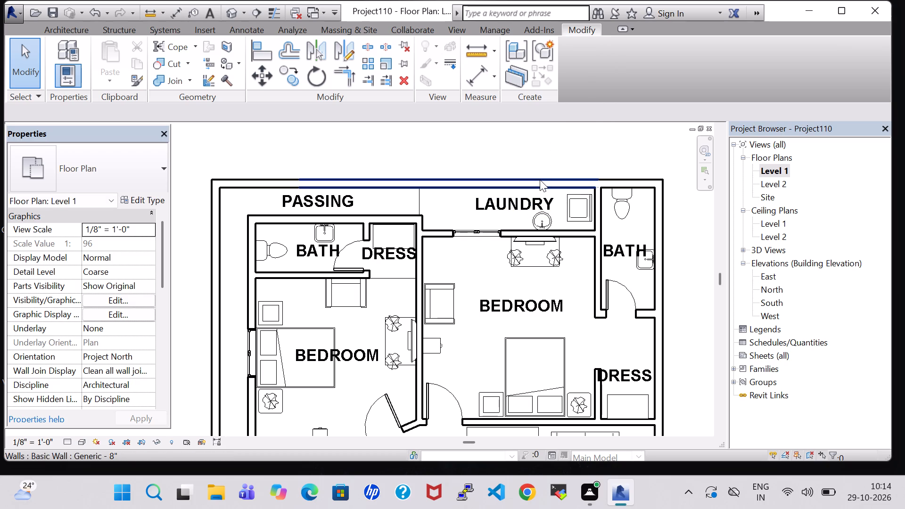
pyautogui.click(540, 180)
pyautogui.click(320, 148)
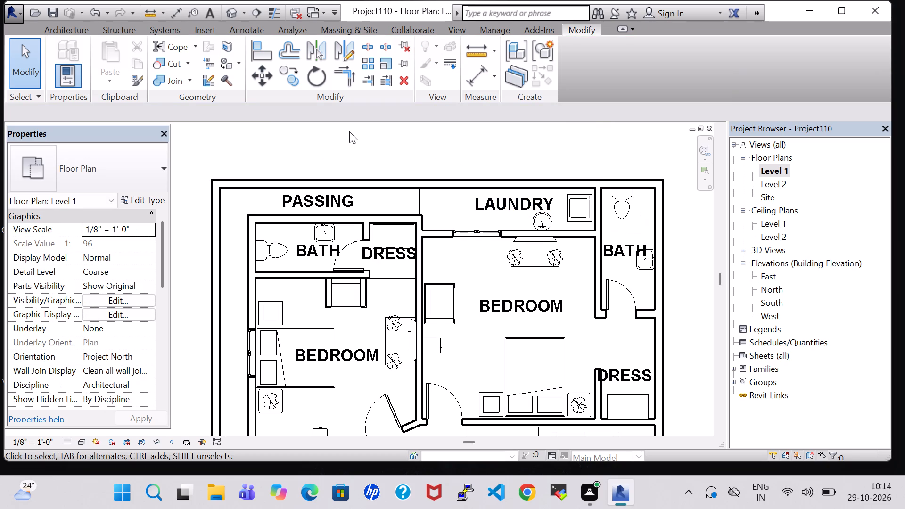
# Set the unconnected height of the rear exterior wall segment behind PASSING and LAUNDRY to 5' 0".
pyautogui.scroll(-8, 349, 131)
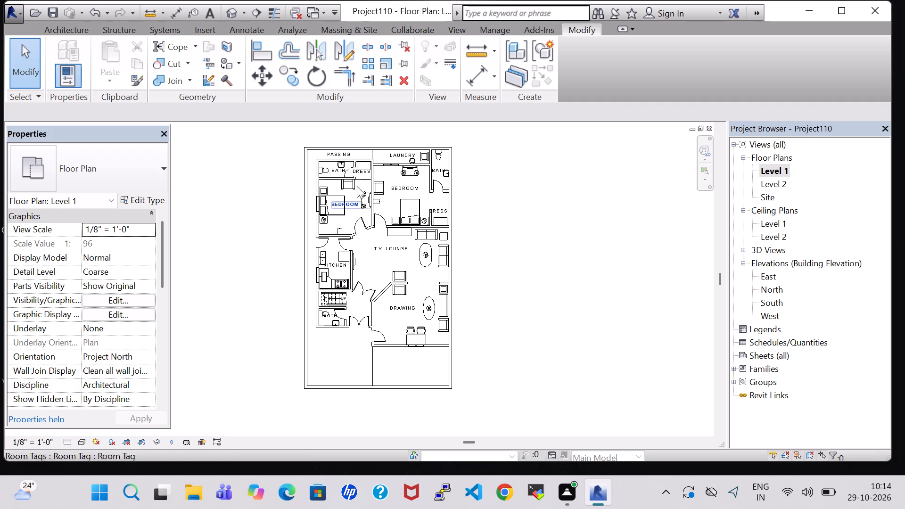
pyautogui.click(353, 144)
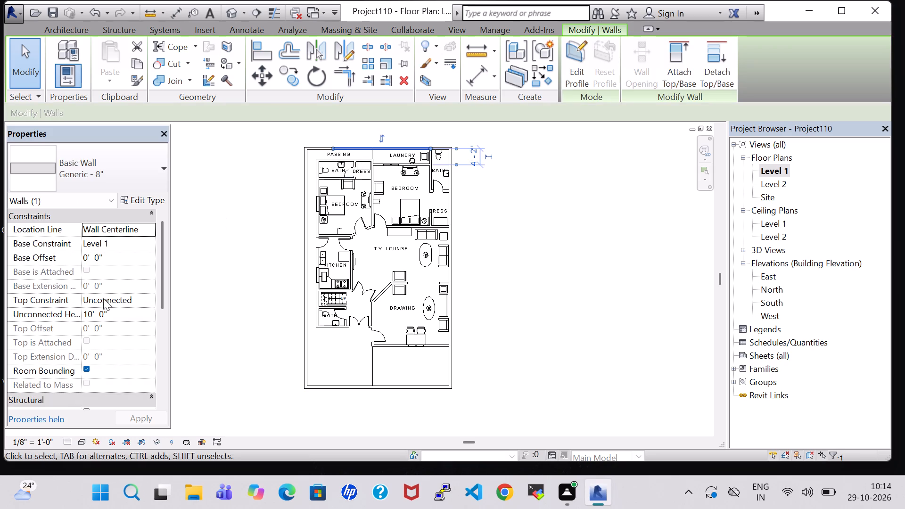
pyautogui.click(91, 313)
pyautogui.click(91, 313)
pyautogui.press('BackSpace')
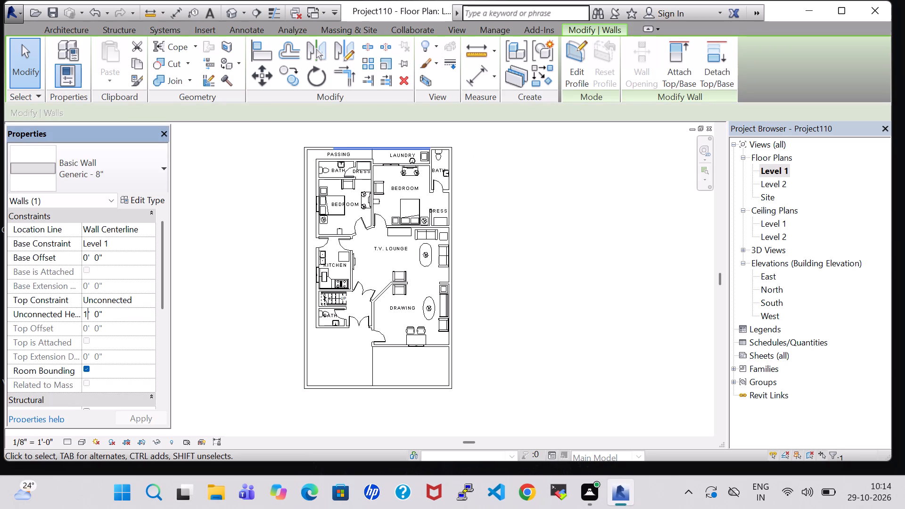
pyautogui.press('BackSpace')
pyautogui.press('5')
pyautogui.press("'")
pyautogui.press('BackSpace')
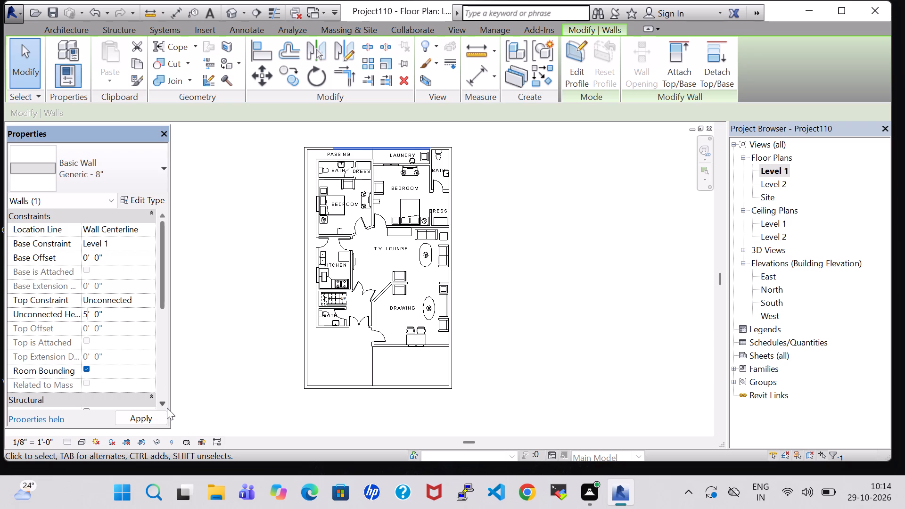
pyautogui.click(140, 413)
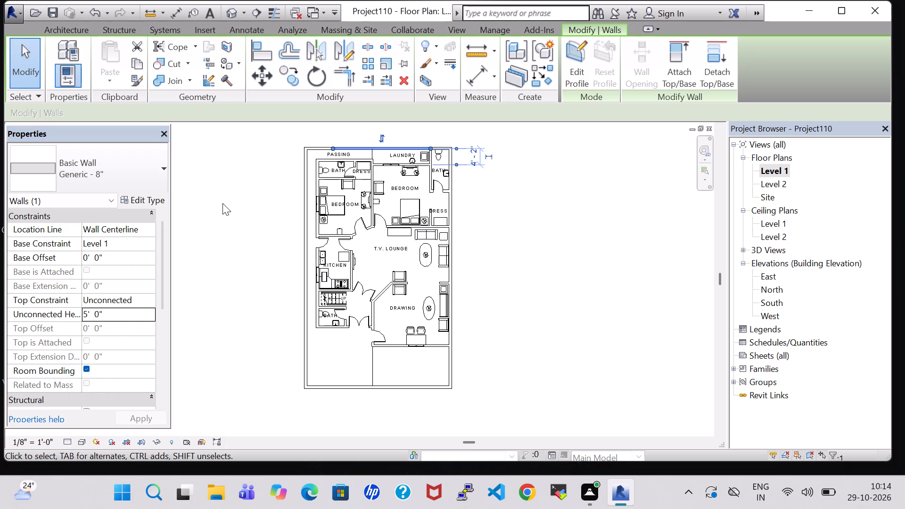
pyautogui.click(222, 203)
# Set the unconnected height of the short rear wall segment at the PASSING corner to 5' 0".
pyautogui.click(316, 150)
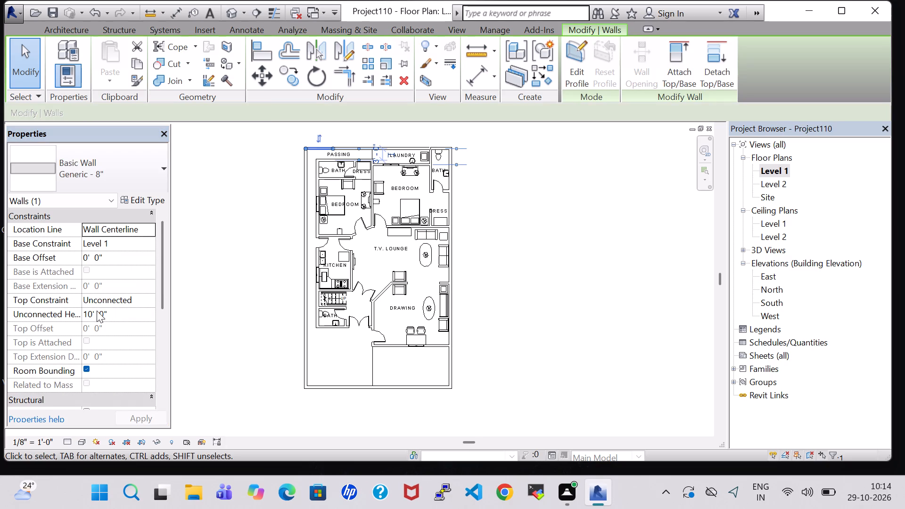
pyautogui.click(93, 312)
pyautogui.press('BackSpace')
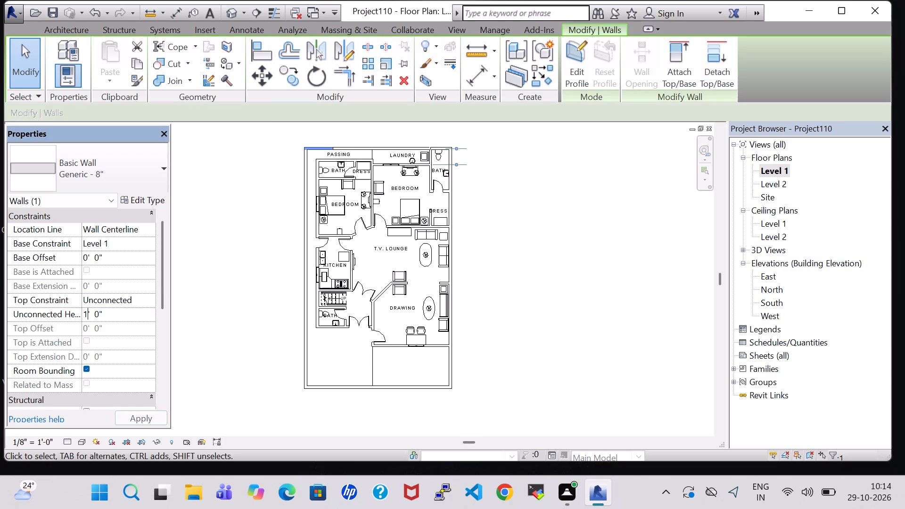
pyautogui.press('BackSpace')
pyautogui.press('5')
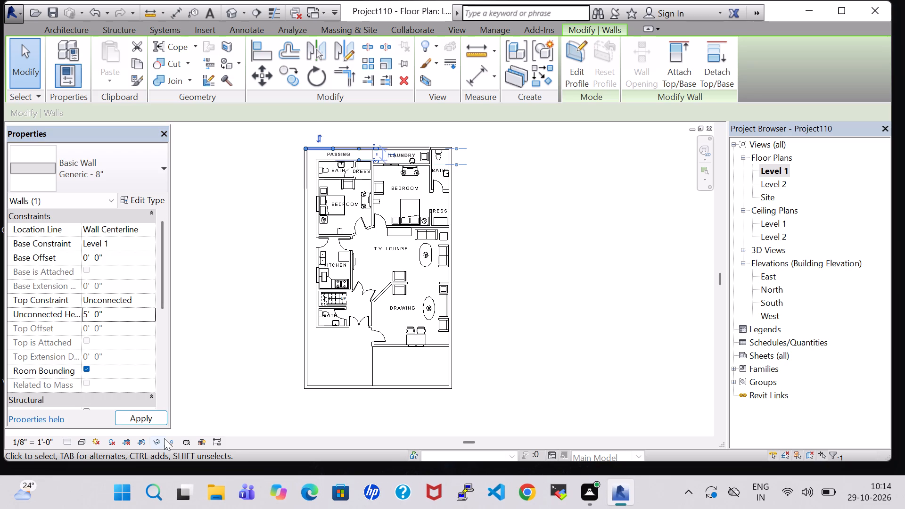
pyautogui.click(219, 329)
# Set the unconnected height of the short side boundary wall segment running down from the PASSING corner to 5' 0".
pyautogui.click(305, 187)
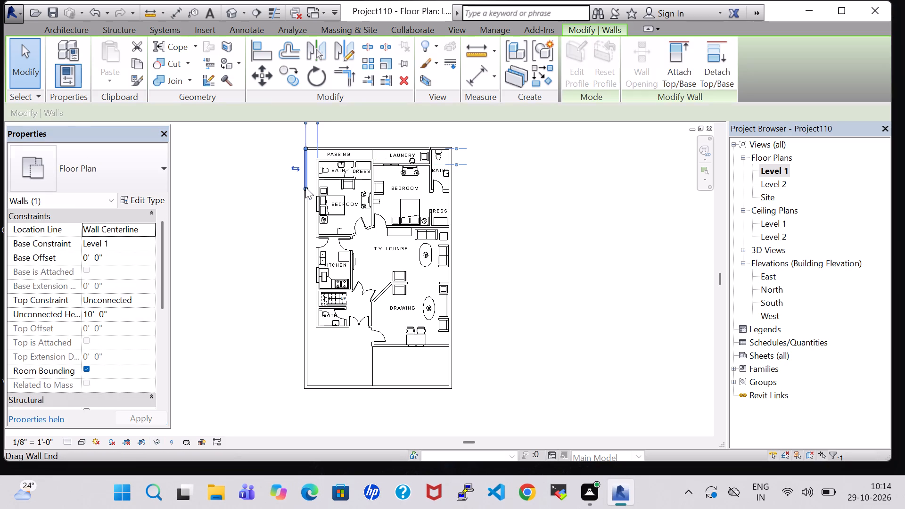
pyautogui.click(92, 319)
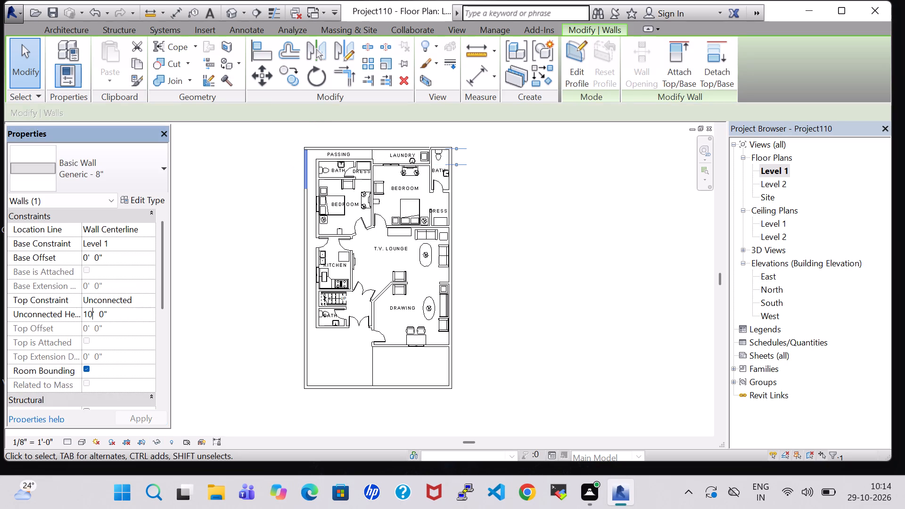
pyautogui.press('BackSpace')
pyautogui.press('BackSpace')
pyautogui.press('5')
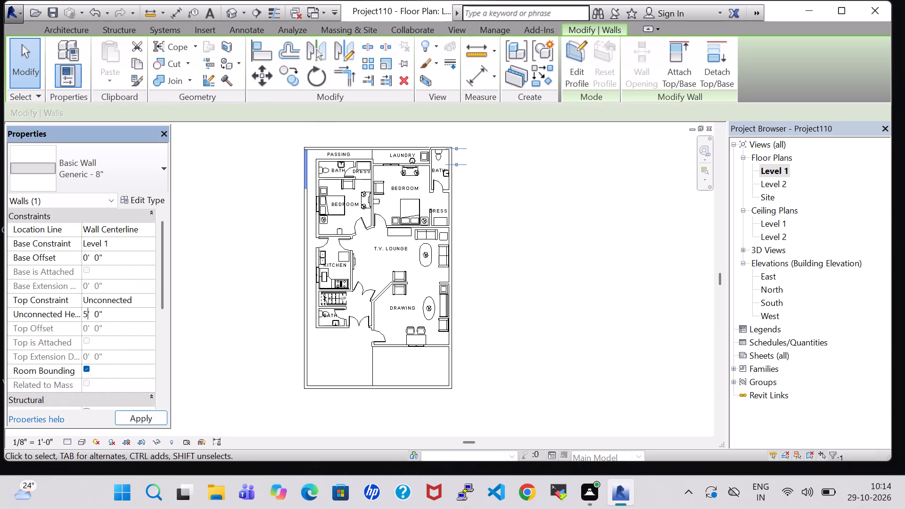
pyautogui.click(152, 420)
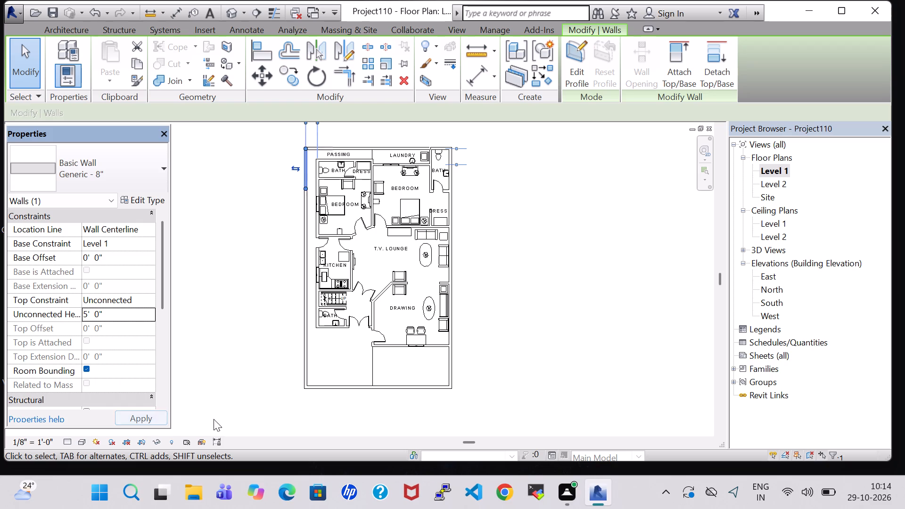
# Set the unconnected height of the long side boundary wall segment beside the kitchen to 5' 0".
pyautogui.click(305, 215)
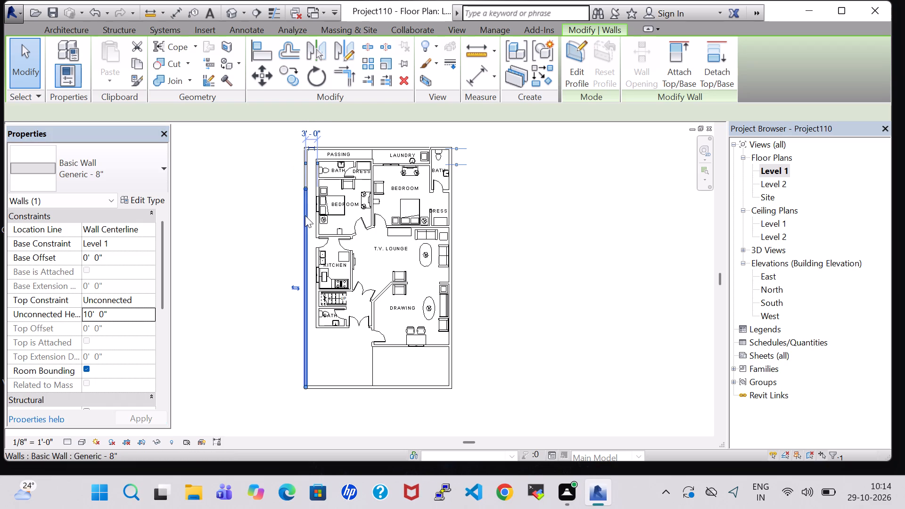
pyautogui.click(95, 317)
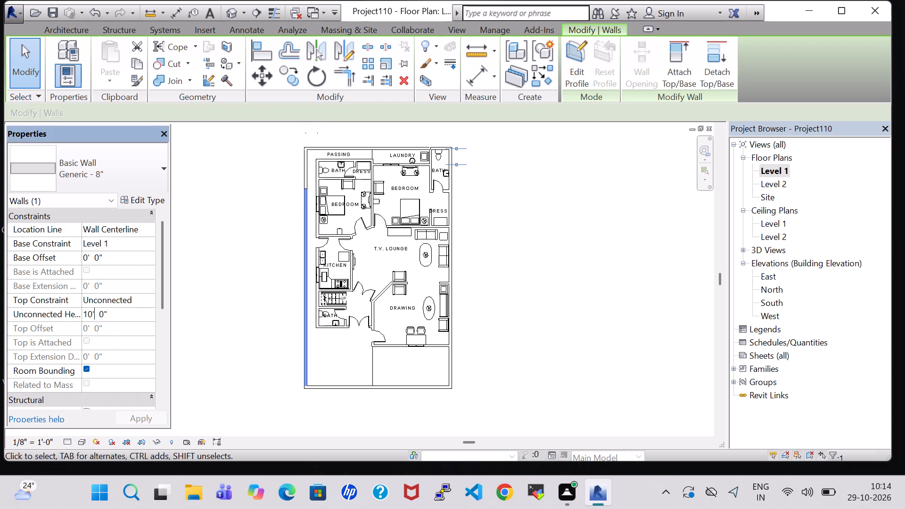
pyautogui.click(90, 316)
pyautogui.scroll(3, 100, 320)
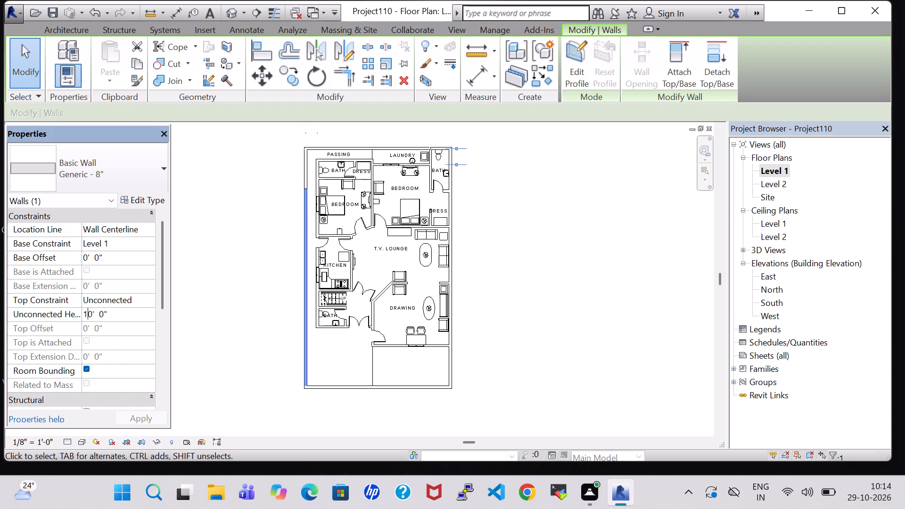
pyautogui.press('Right')
pyautogui.press('BackSpace')
pyautogui.press('BackSpace')
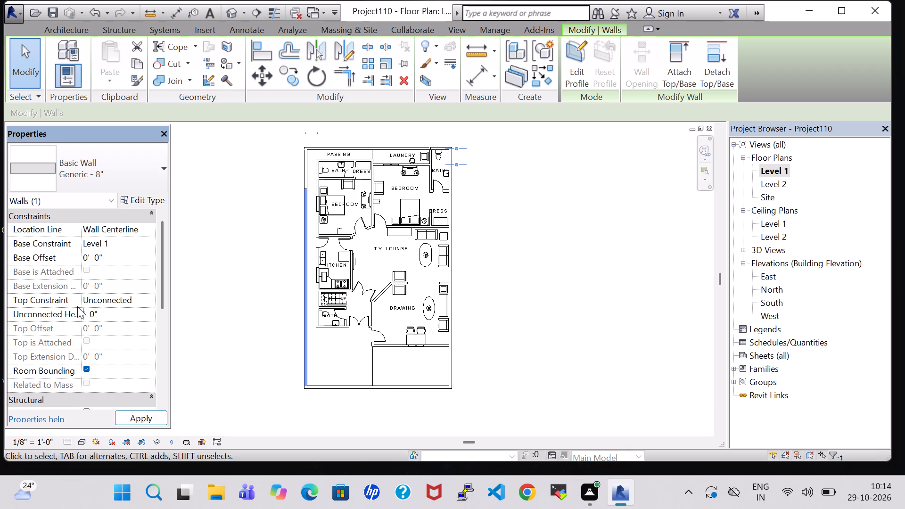
pyautogui.press('5')
pyautogui.click(129, 421)
# Split the front boundary wall where the thin line from the DRAWING room's corner meets it.
pyautogui.click(305, 401)
pyautogui.click(341, 386)
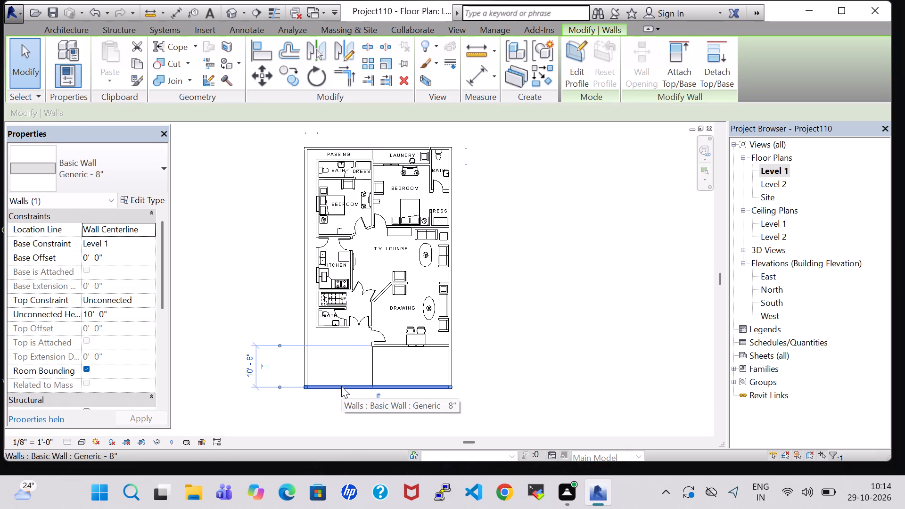
pyautogui.click(363, 49)
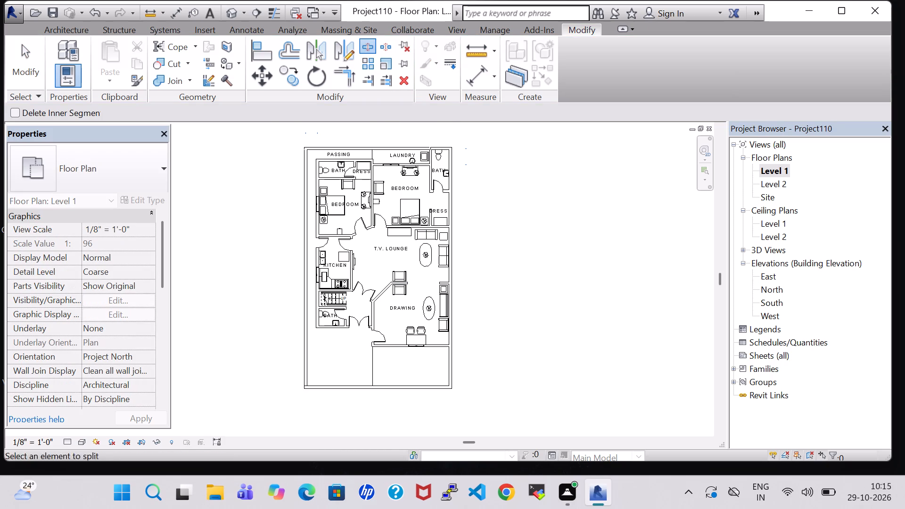
pyautogui.scroll(6, 374, 369)
pyautogui.click(373, 407)
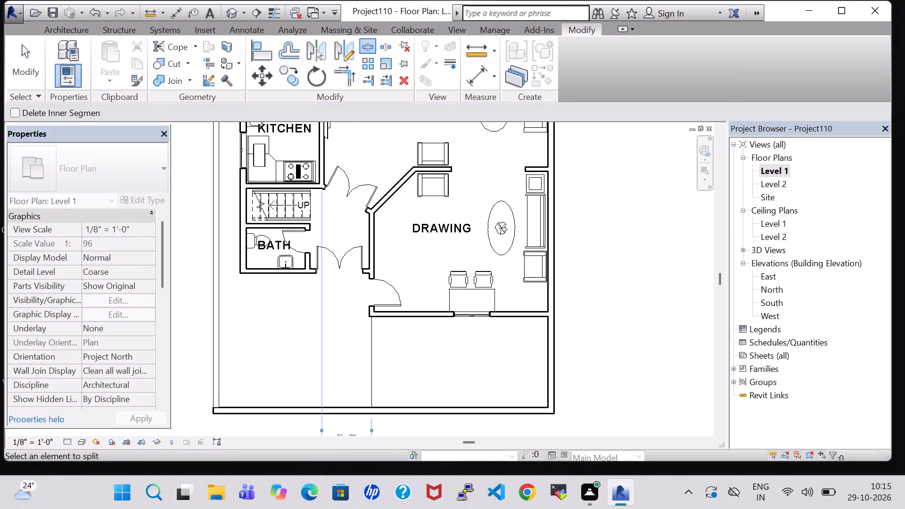
pyautogui.click(365, 47)
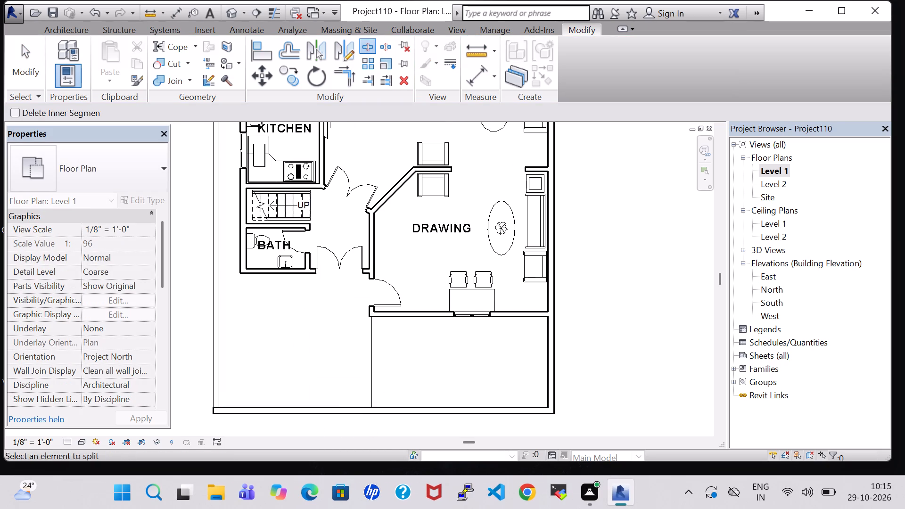
pyautogui.scroll(7, 368, 409)
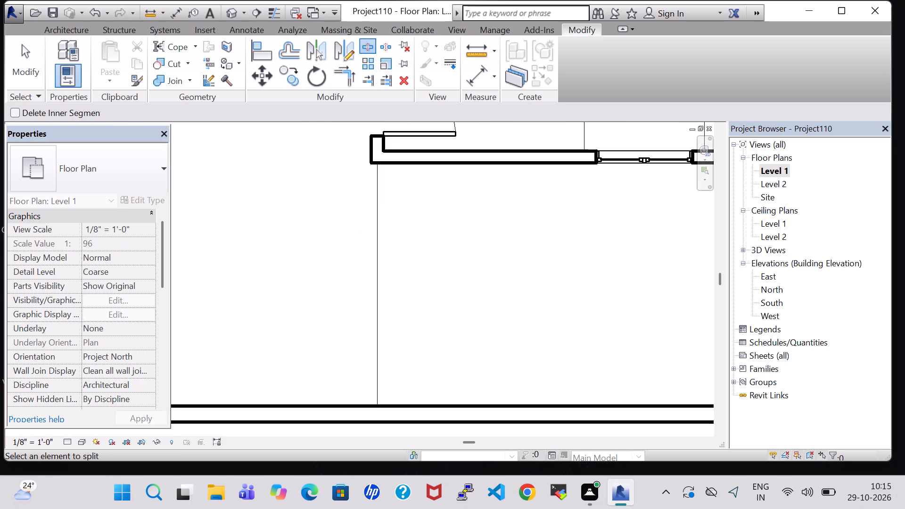
pyautogui.click(380, 418)
pyautogui.click(380, 418)
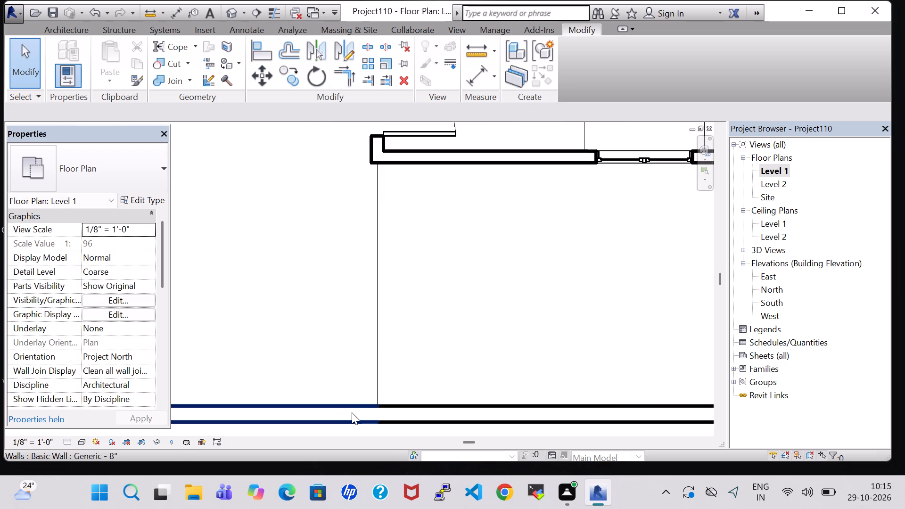
# Delete the split-off front wall segment spanning the open area between the side boundary wall and the split point.
pyautogui.press('Delete')
pyautogui.click(352, 412)
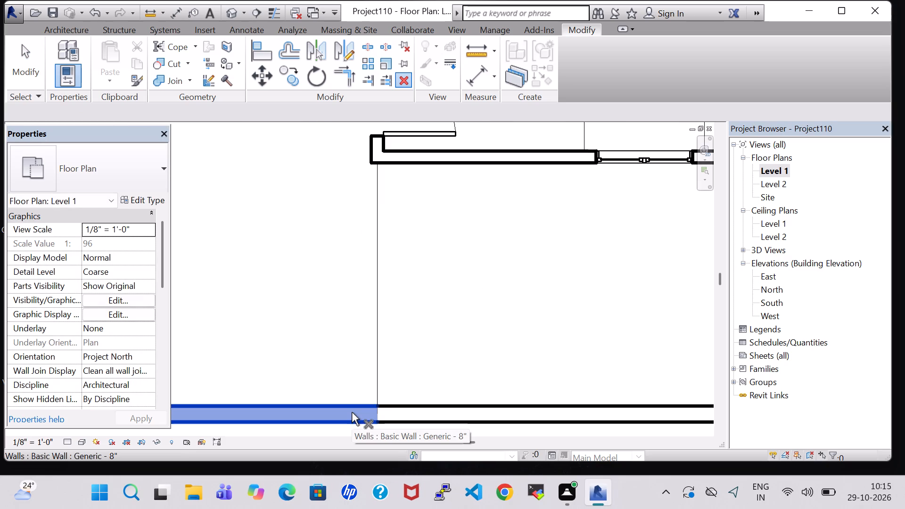
pyautogui.press('Delete')
pyautogui.click(875, 396)
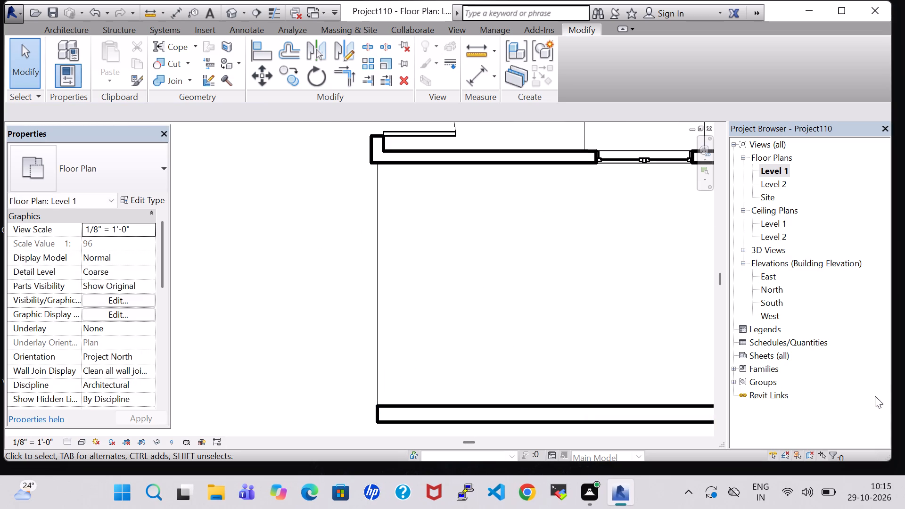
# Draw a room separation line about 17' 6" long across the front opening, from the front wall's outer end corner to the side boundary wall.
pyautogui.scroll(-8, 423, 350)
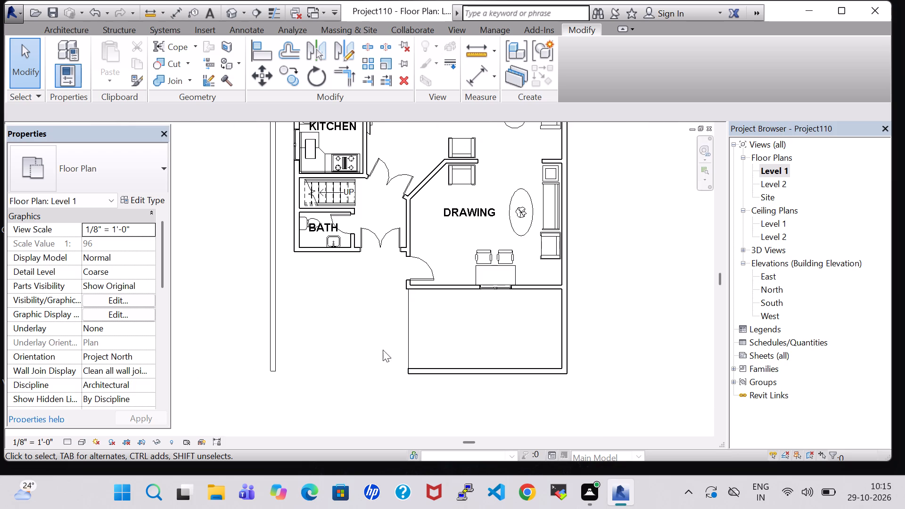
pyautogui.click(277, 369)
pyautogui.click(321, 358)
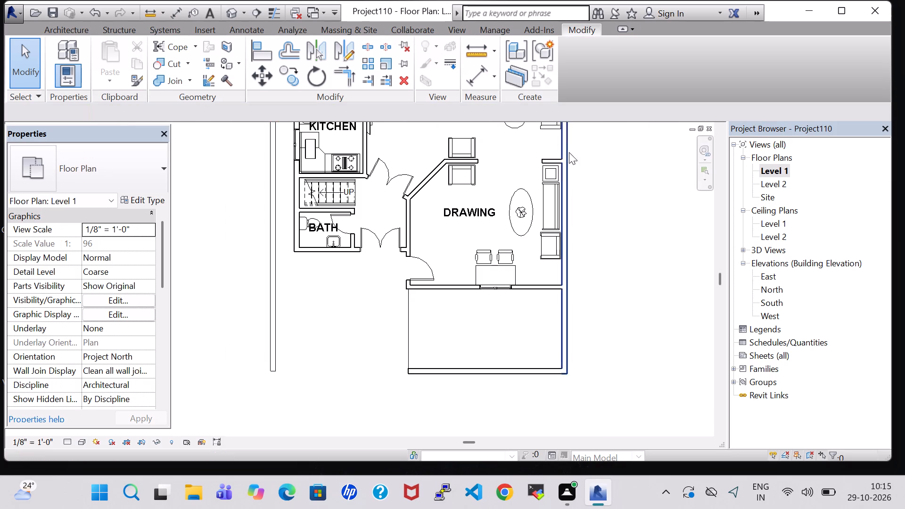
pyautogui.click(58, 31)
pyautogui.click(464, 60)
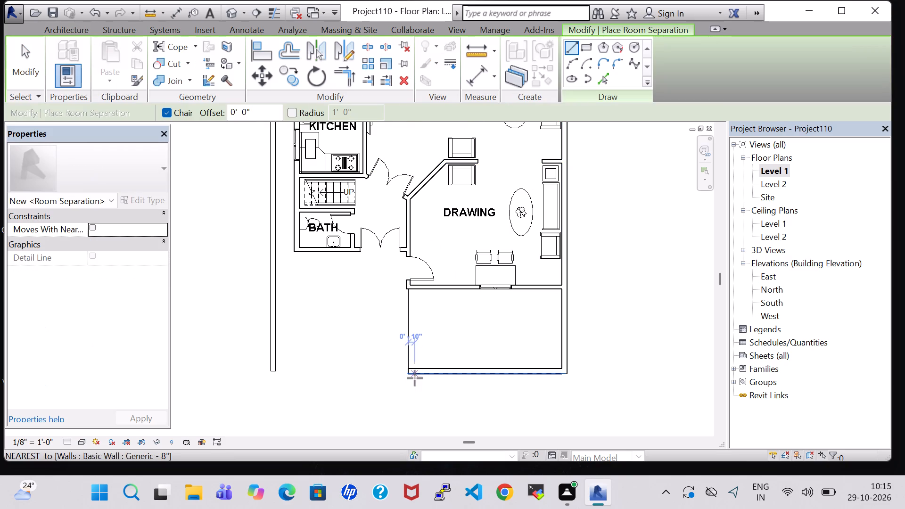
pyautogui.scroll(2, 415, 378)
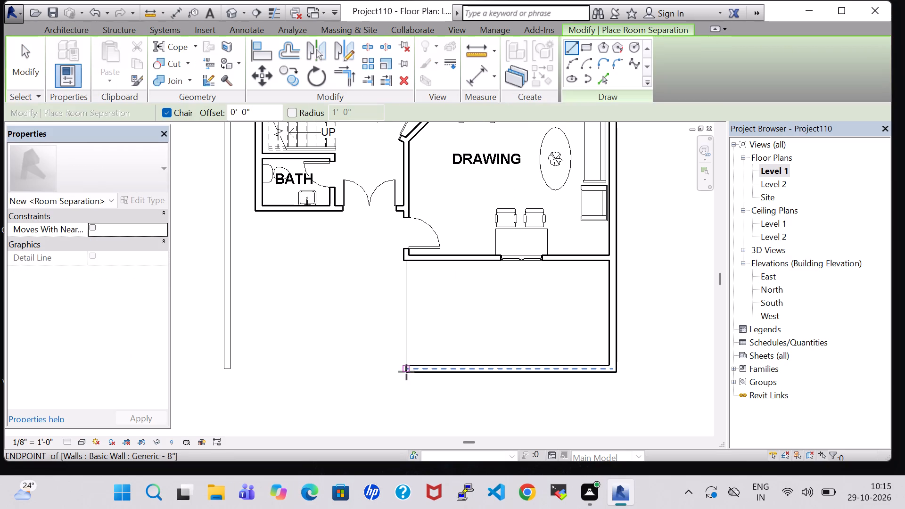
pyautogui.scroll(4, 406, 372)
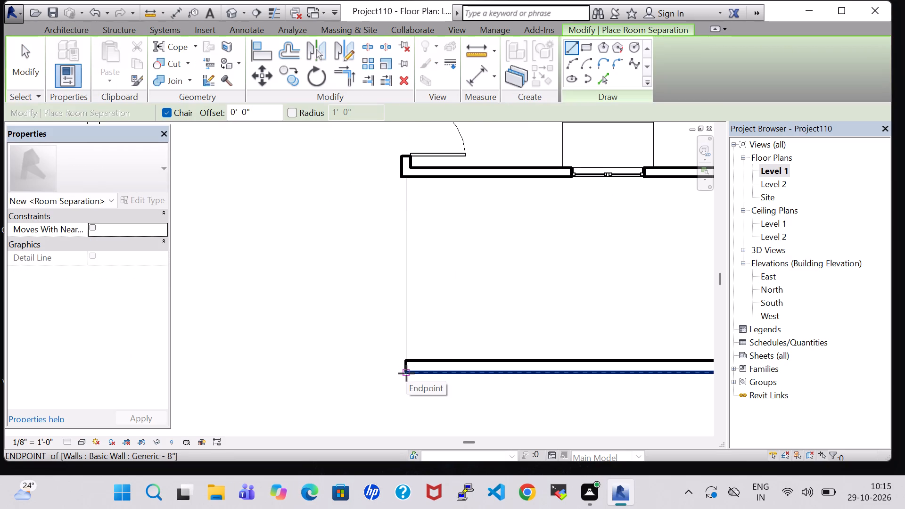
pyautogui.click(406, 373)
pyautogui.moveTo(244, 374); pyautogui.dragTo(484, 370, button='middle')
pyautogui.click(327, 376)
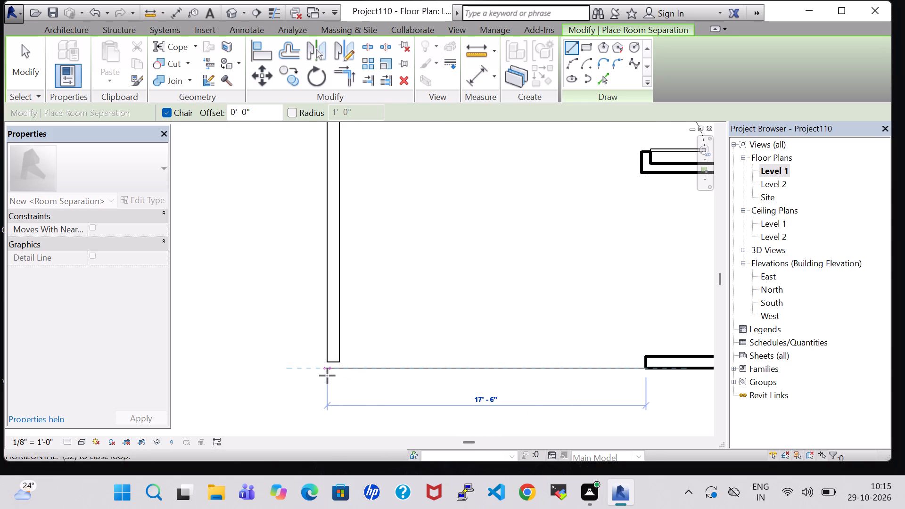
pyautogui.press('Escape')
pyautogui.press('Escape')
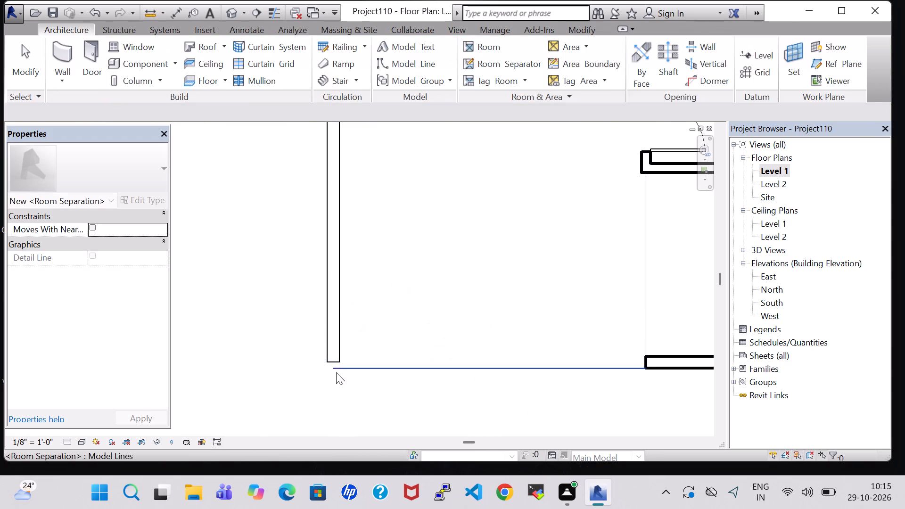
# Nudge the front end of the side boundary wall outward to line up with the front wall's outer face.
pyautogui.click(332, 359)
pyautogui.press('Down')
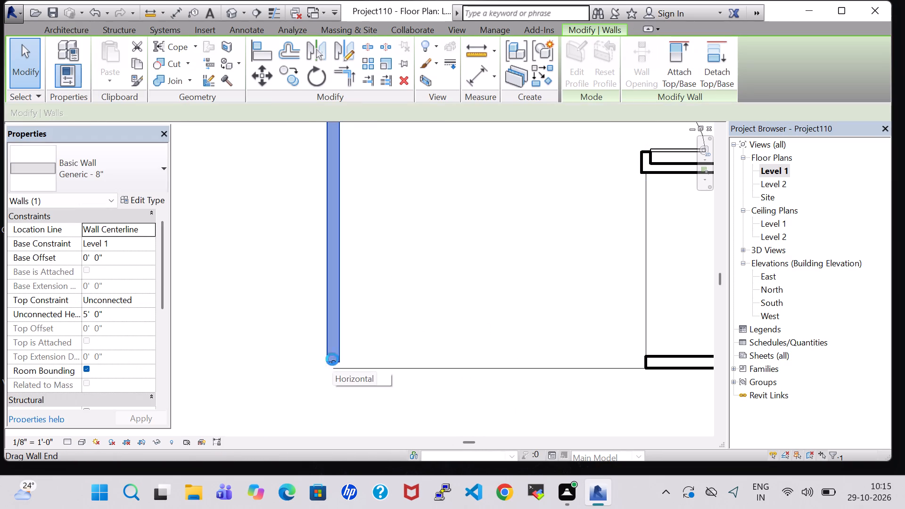
pyautogui.press('Down')
pyautogui.click(449, 337)
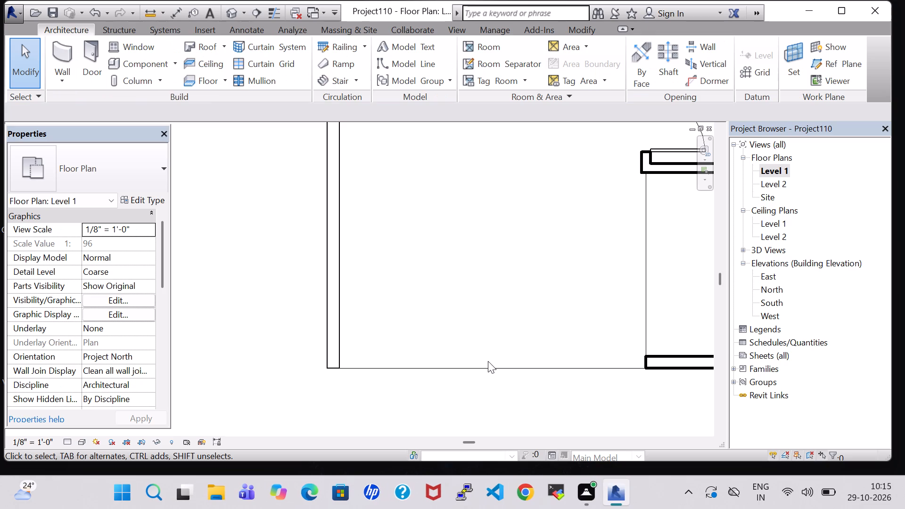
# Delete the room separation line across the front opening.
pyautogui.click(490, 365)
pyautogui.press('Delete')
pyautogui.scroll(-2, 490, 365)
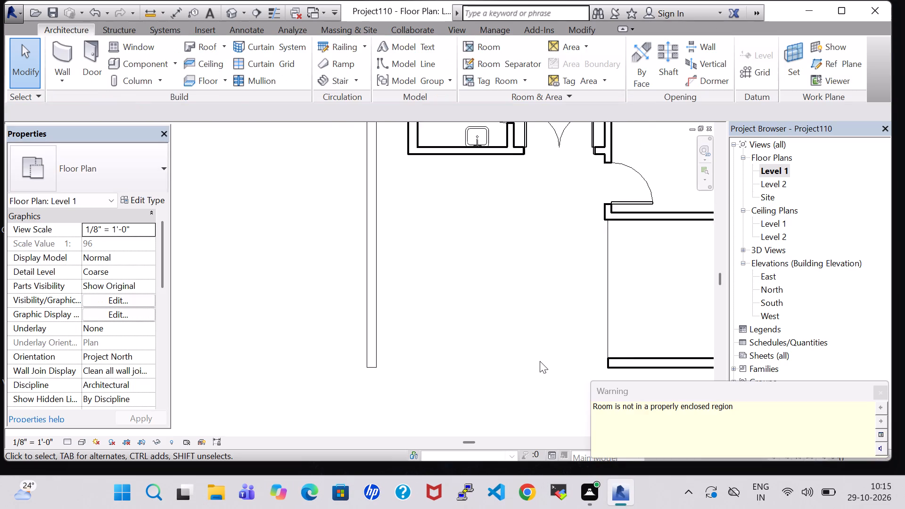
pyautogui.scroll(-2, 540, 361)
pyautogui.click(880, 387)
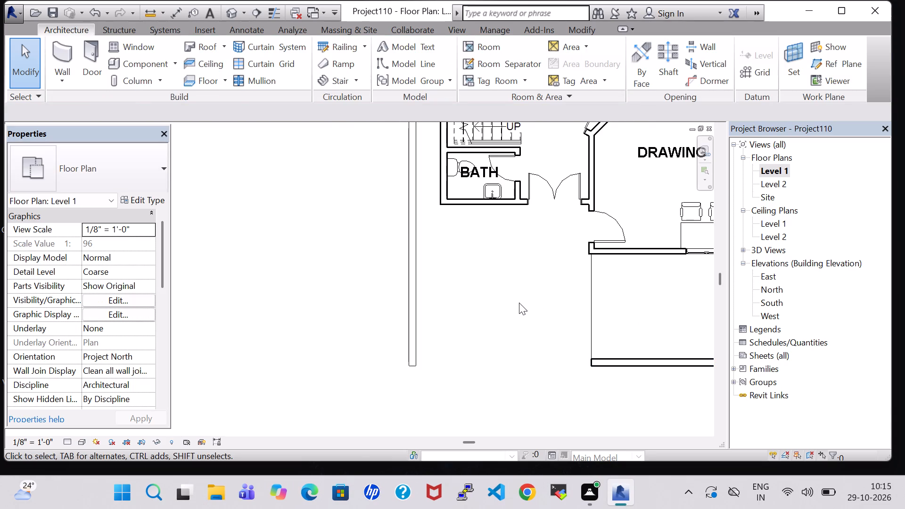
# Load the RPC Beetle family from the Entourage folder of the US Imperial library as a component.
pyautogui.moveTo(519, 303); pyautogui.dragTo(360, 340, button='middle')
pyautogui.scroll(-5, 360, 340)
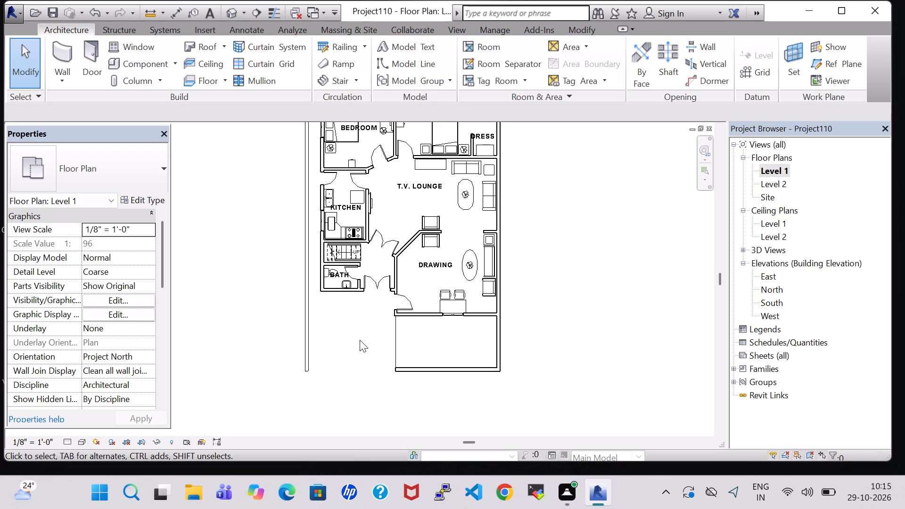
pyautogui.click(146, 68)
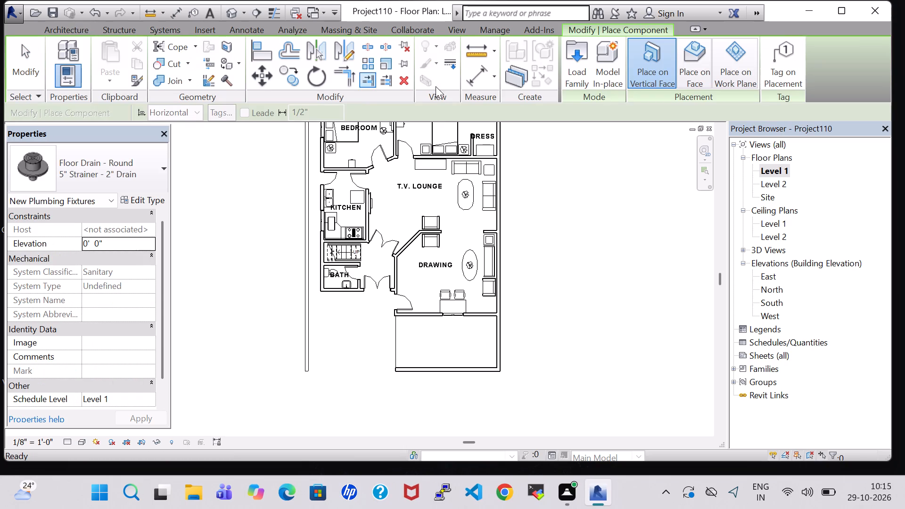
pyautogui.click(567, 67)
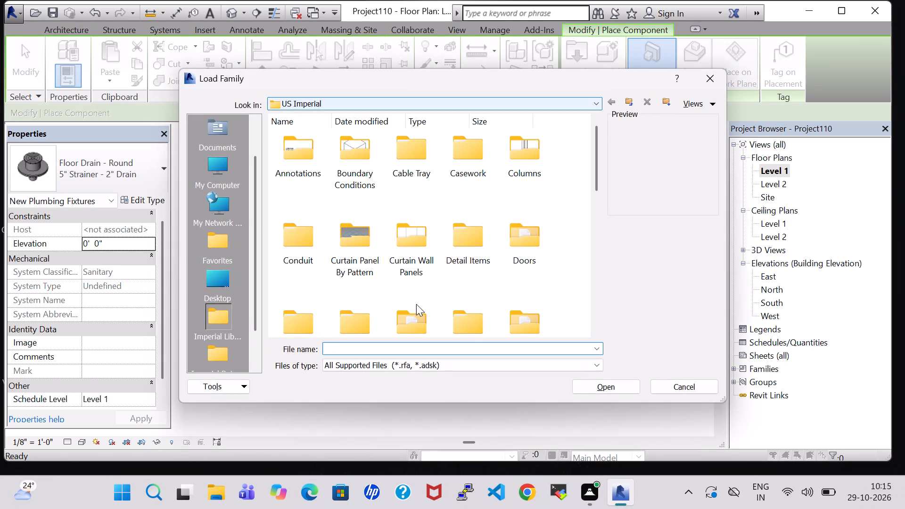
pyautogui.doubleClick(416, 304)
pyautogui.scroll(-1, 416, 309)
pyautogui.doubleClick(412, 213)
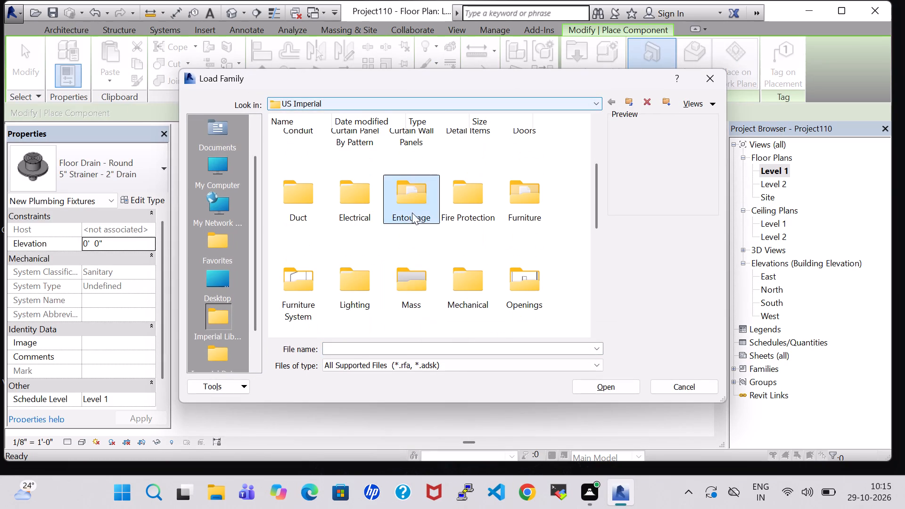
pyautogui.click(279, 158)
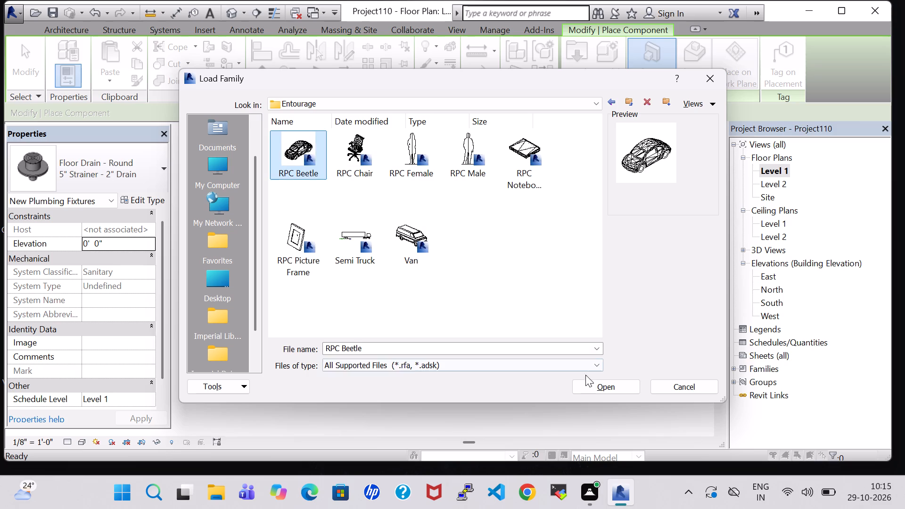
pyautogui.click(592, 381)
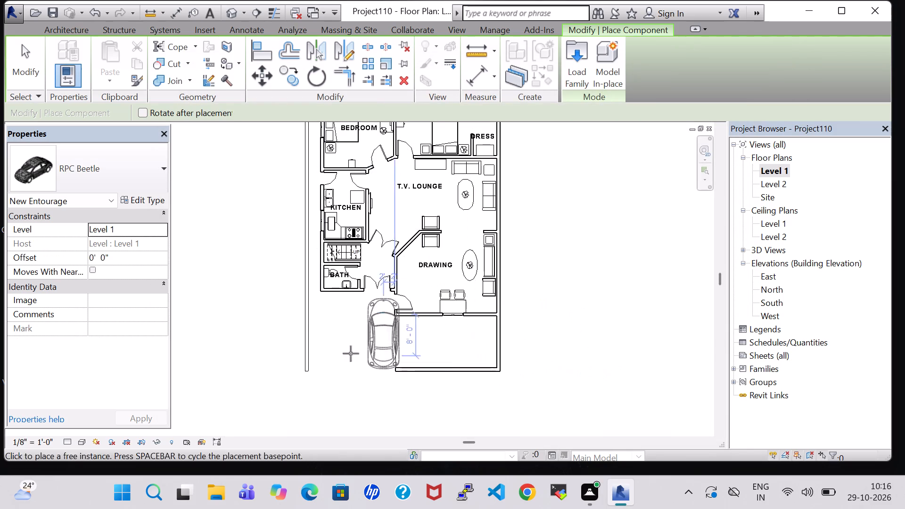
# Place the RPC Beetle in the open area in front of the BATH, parallel to the side boundary wall.
pyautogui.scroll(6, 321, 354)
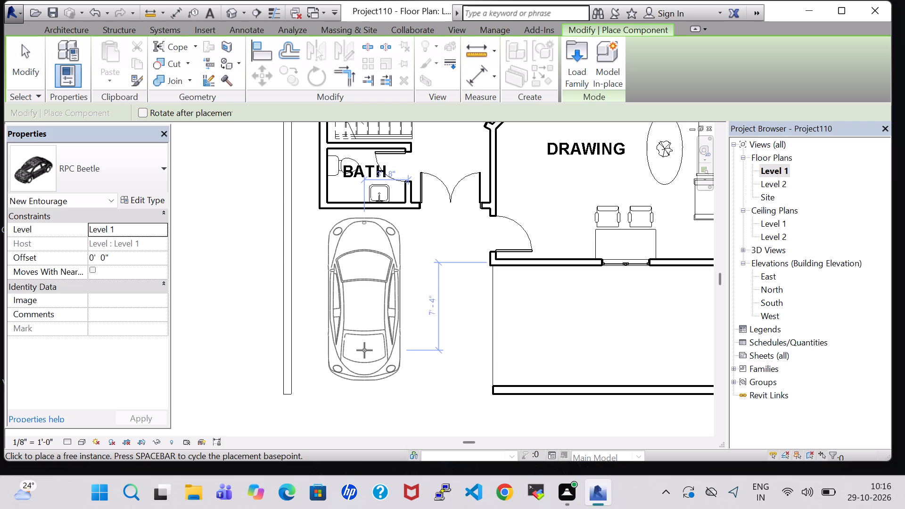
pyautogui.click(364, 350)
pyautogui.press('Escape')
pyautogui.press('Escape')
pyautogui.click(367, 326)
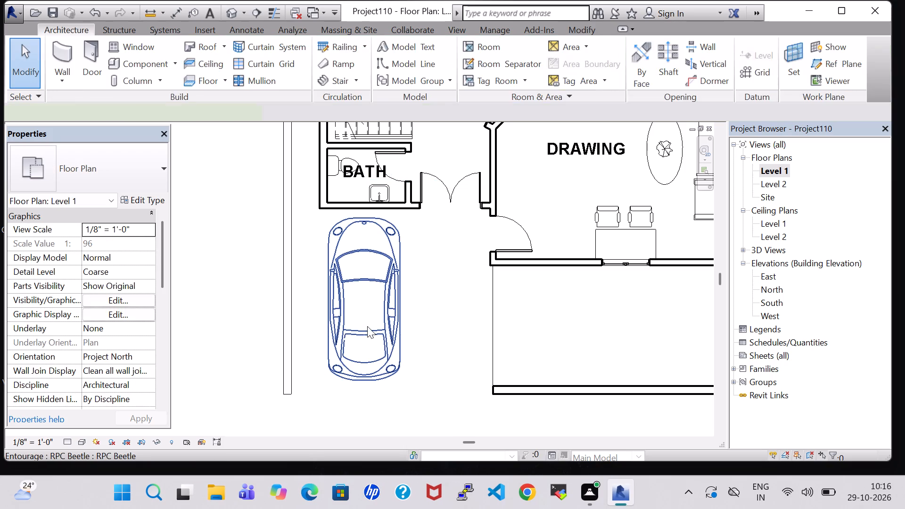
pyautogui.click(418, 388)
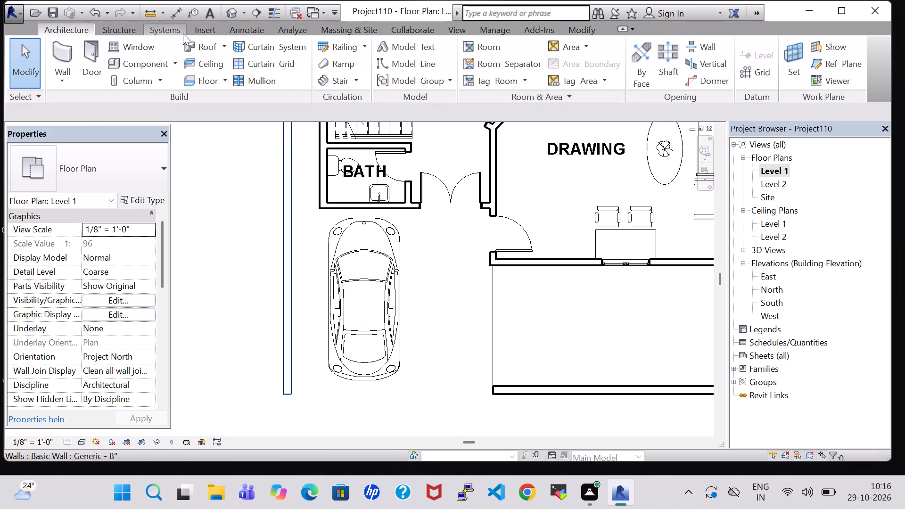
# Place a 9' x 18' - 90 deg parking space around the car, aligned parallel to the side boundary wall.
pyautogui.click(339, 32)
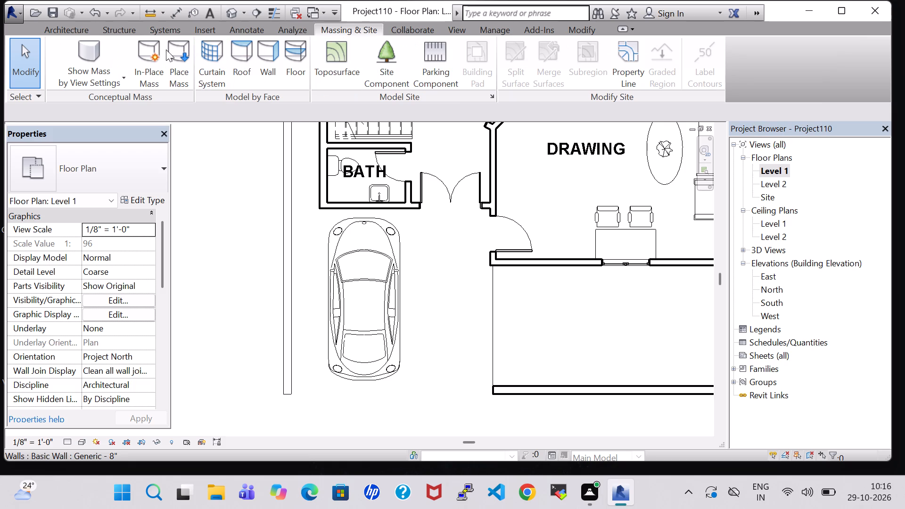
pyautogui.click(423, 84)
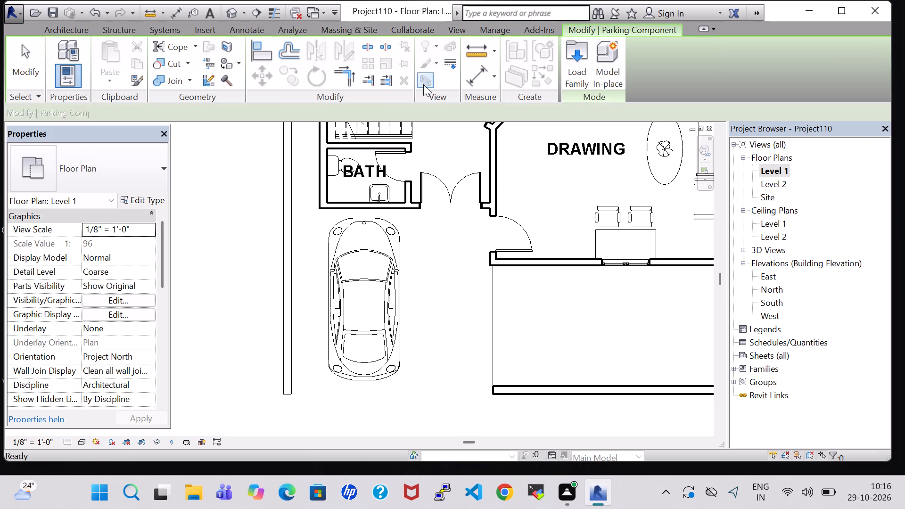
pyautogui.press('space')
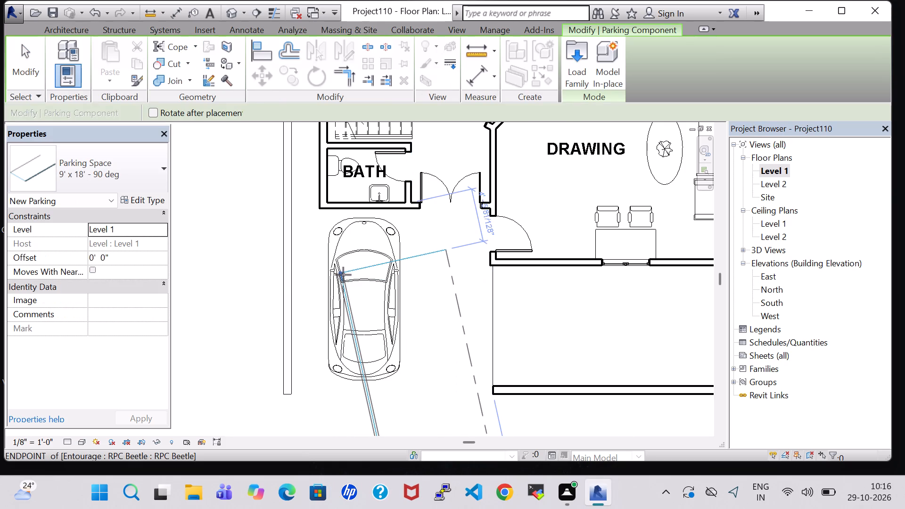
pyautogui.press('space')
pyautogui.press('space')
pyautogui.press('space')
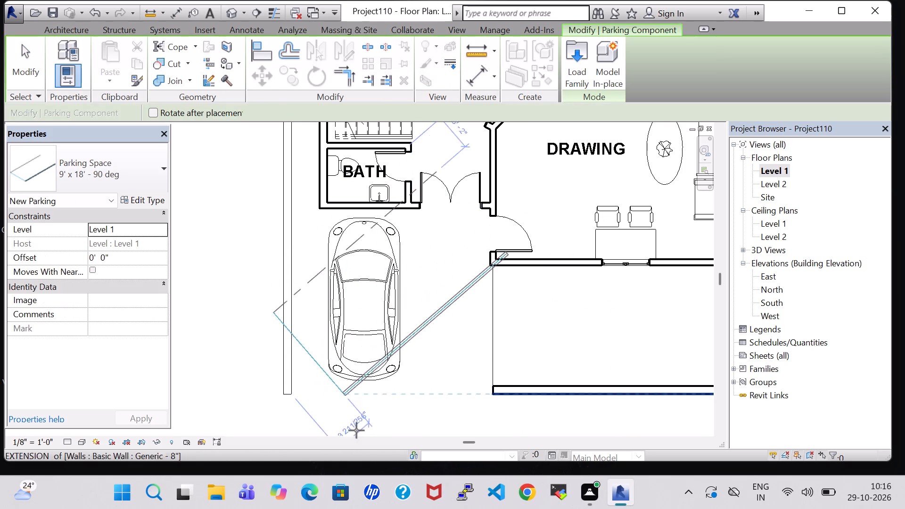
pyautogui.press('space')
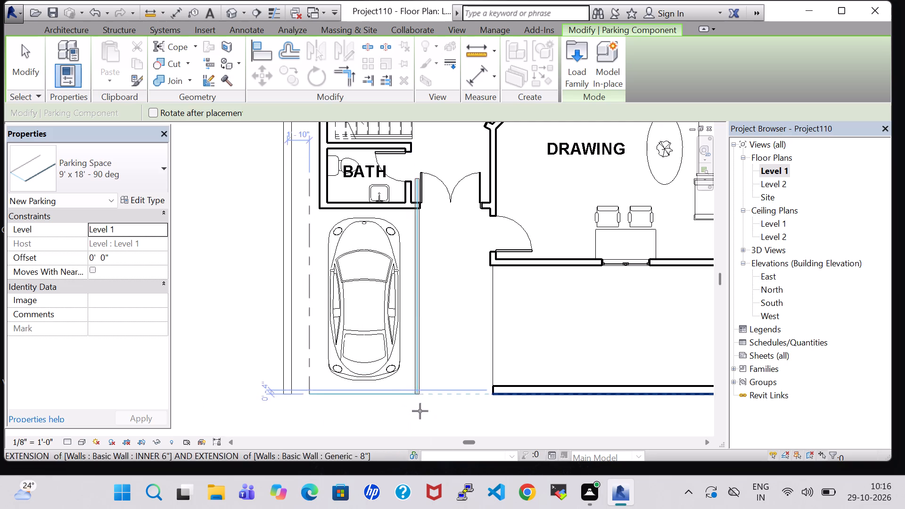
pyautogui.click(419, 439)
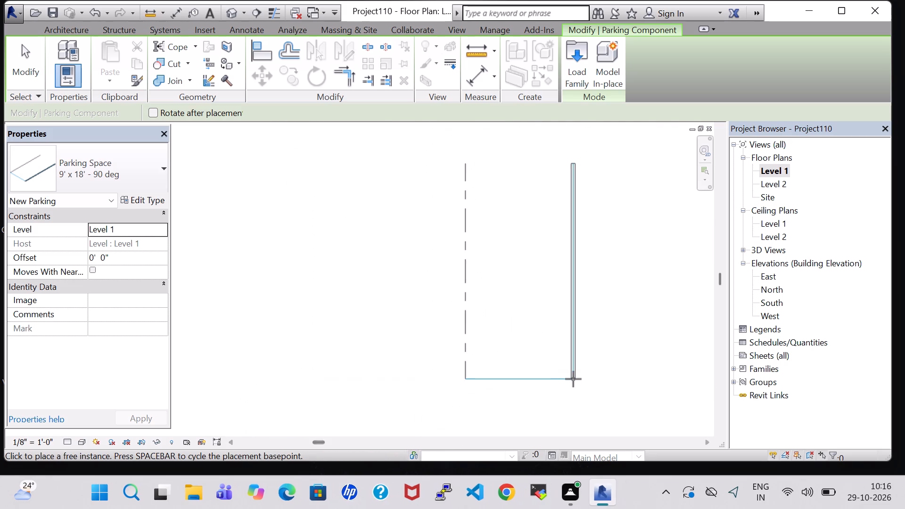
pyautogui.scroll(-13, 573, 379)
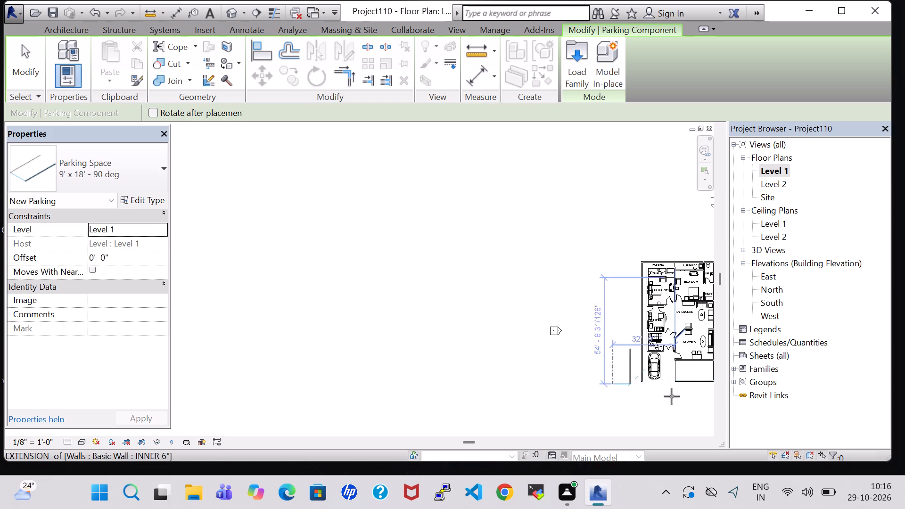
pyautogui.scroll(13, 682, 399)
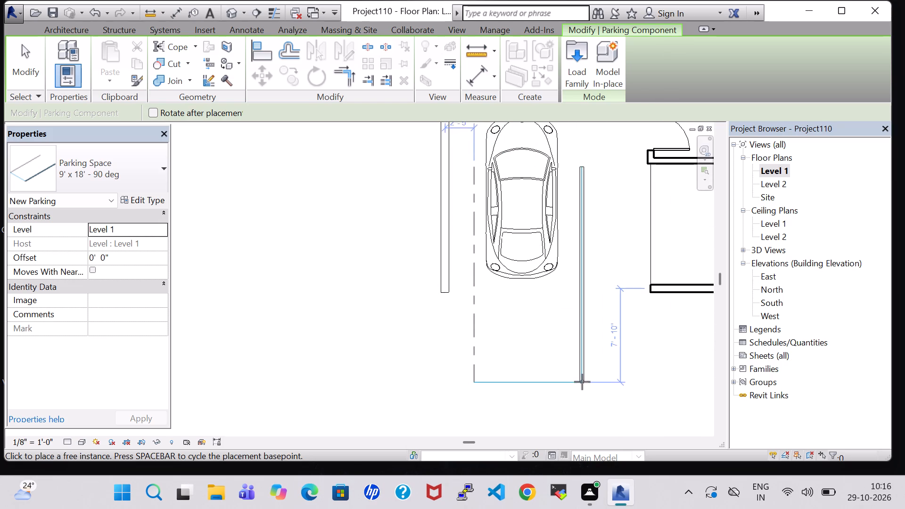
pyautogui.click(582, 381)
pyautogui.press('Escape')
pyautogui.press('Escape')
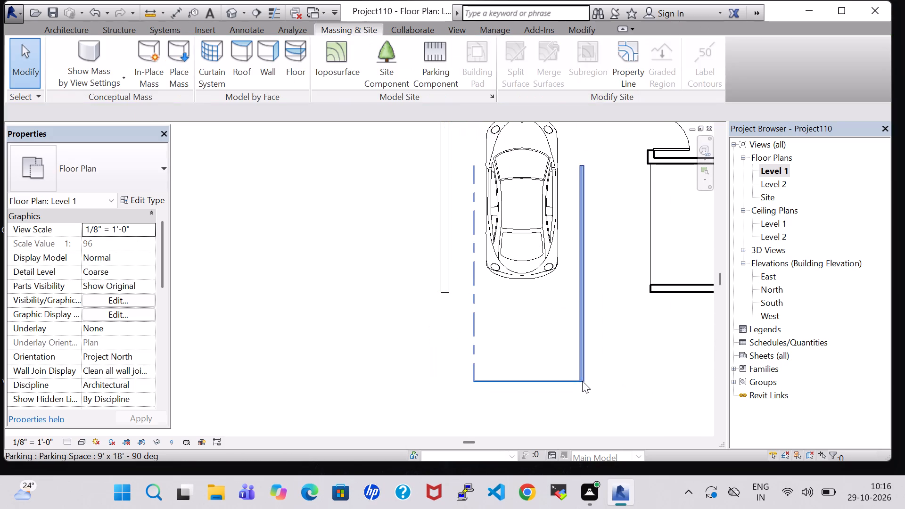
# Edit the parking space type, setting pl to 14' 0" and pw to 7' 0".
pyautogui.click(577, 376)
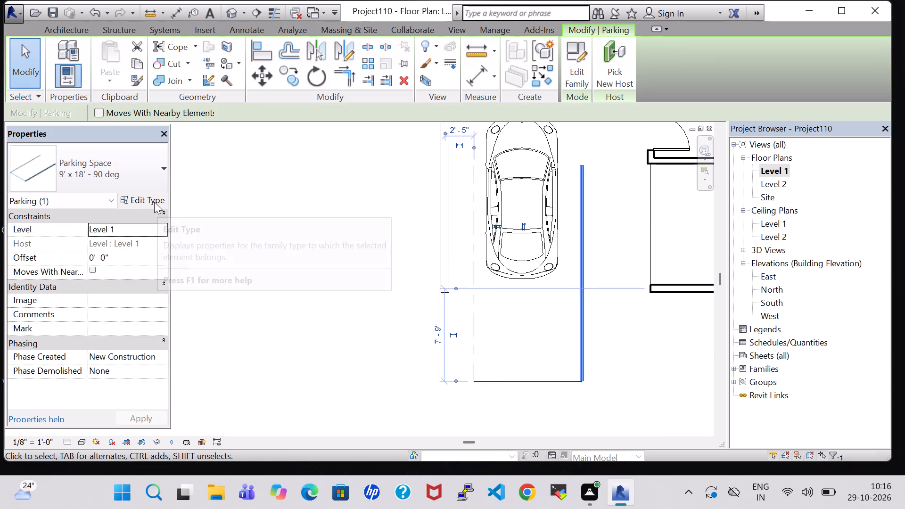
pyautogui.click(154, 202)
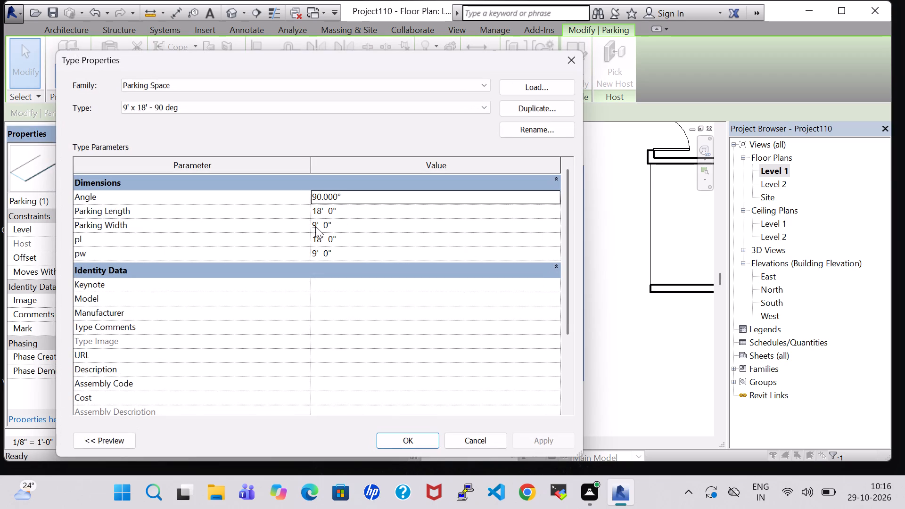
pyautogui.click(322, 244)
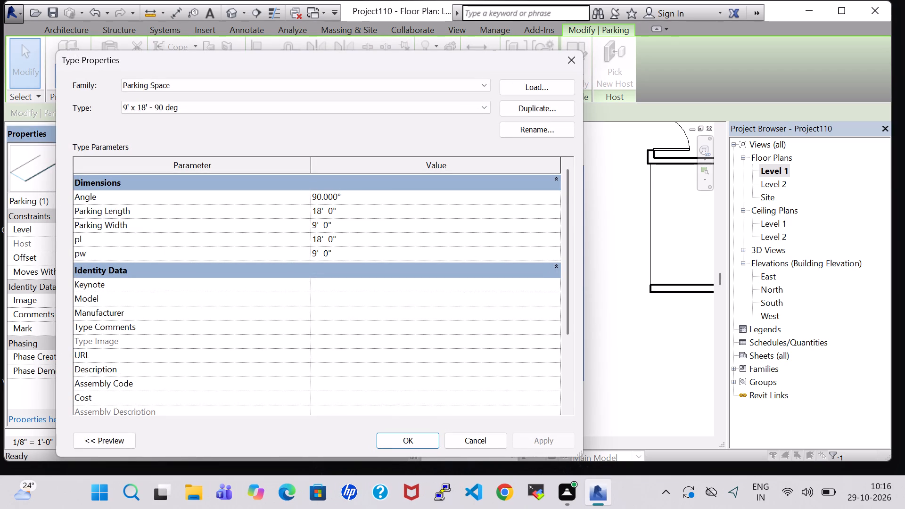
pyautogui.press('BackSpace')
pyautogui.press('BackSpace')
pyautogui.write('14')
pyautogui.doubleClick(316, 253)
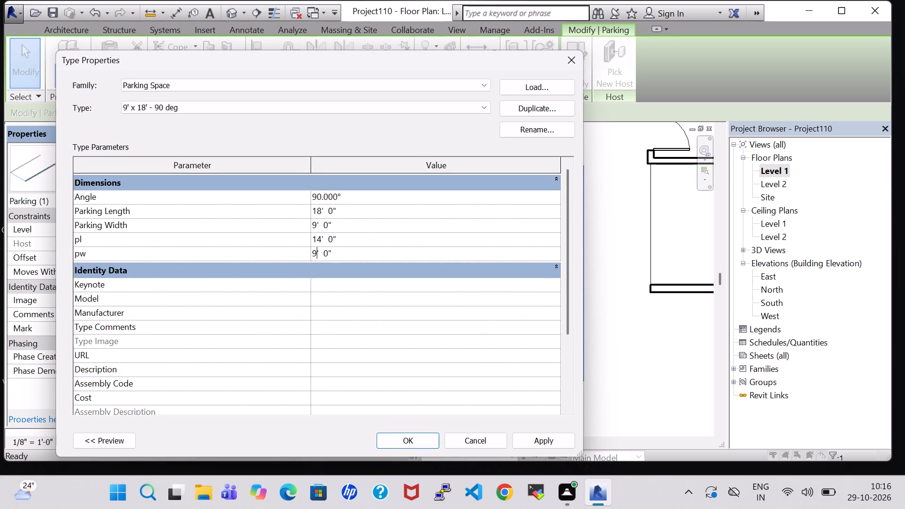
pyautogui.press('BackSpace')
pyautogui.press('7')
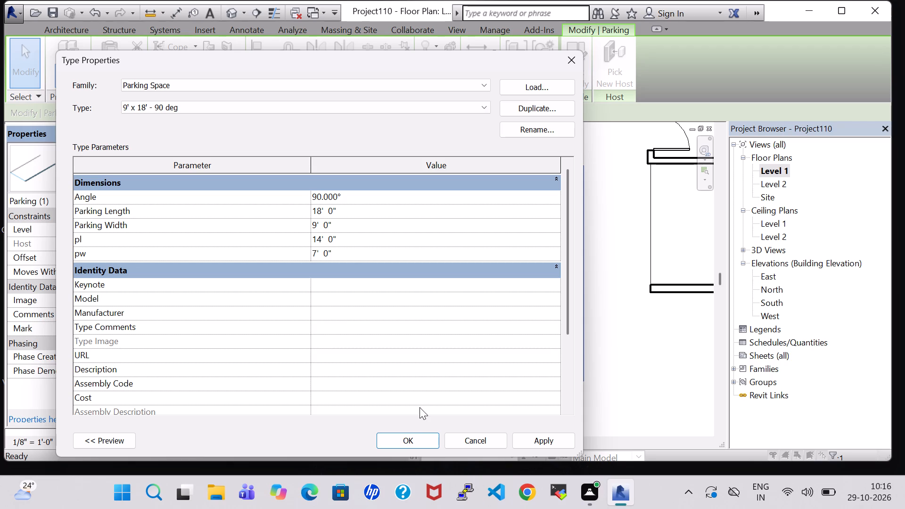
pyautogui.click(421, 441)
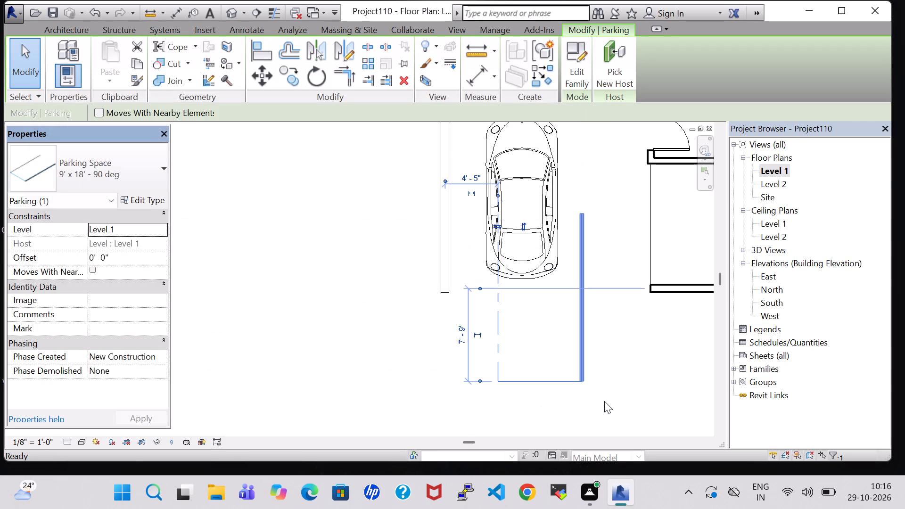
pyautogui.click(615, 365)
# Nudge the parking space sideways toward the side boundary wall, to about 2' 11" from it.
pyautogui.press('Left')
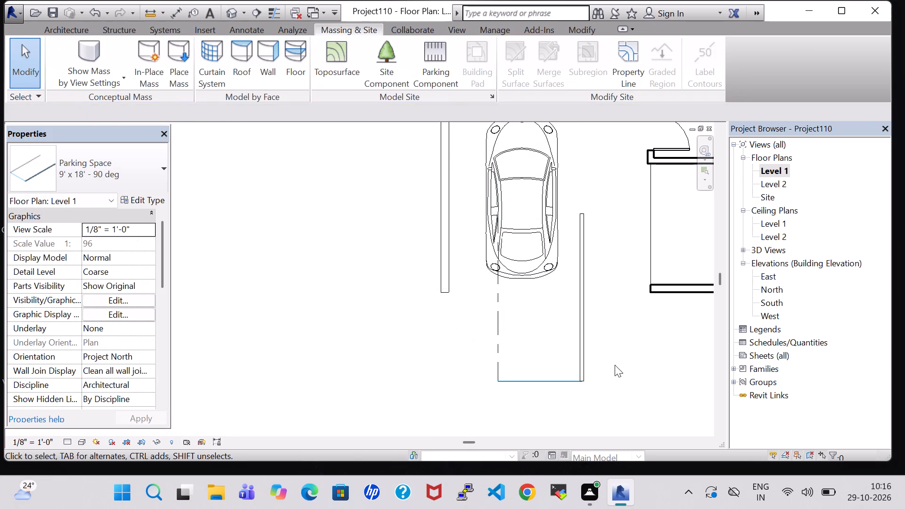
pyautogui.click(582, 347)
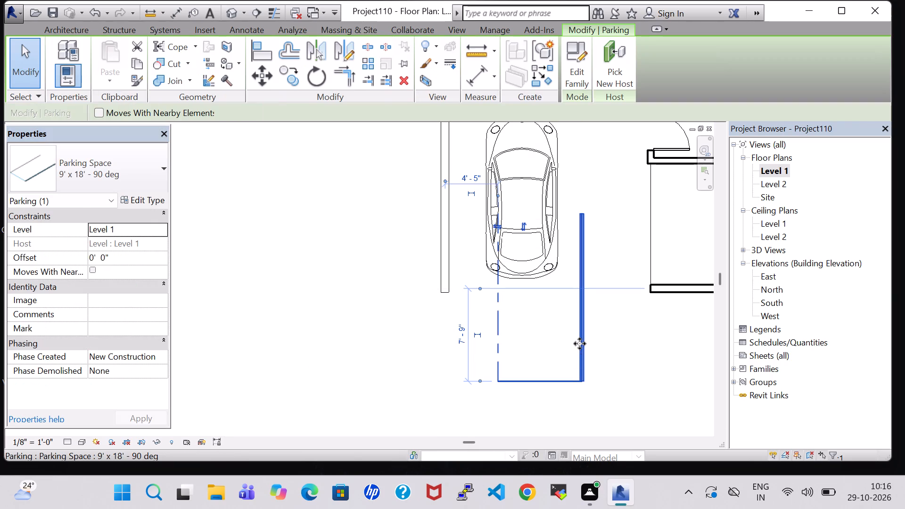
pyautogui.press('Left')
pyautogui.press('Left')
pyautogui.press('Left')
pyautogui.press('Left')
pyautogui.press('Left')
pyautogui.press('Left')
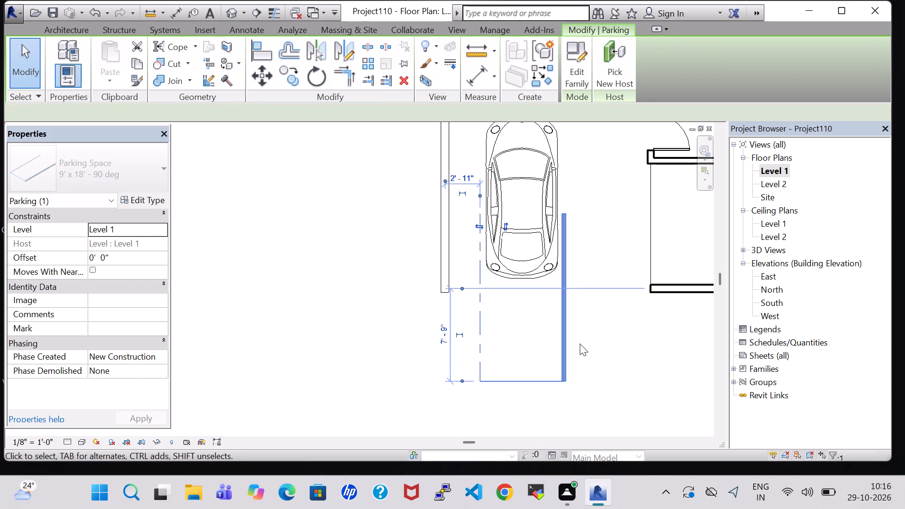
# Nudge the parking space toward the BATH until its outline encloses the car and its outer edge sits just inside the front wall line.
pyautogui.press('Up')
pyautogui.press('Up')
pyautogui.press('Up')
pyautogui.press('Up')
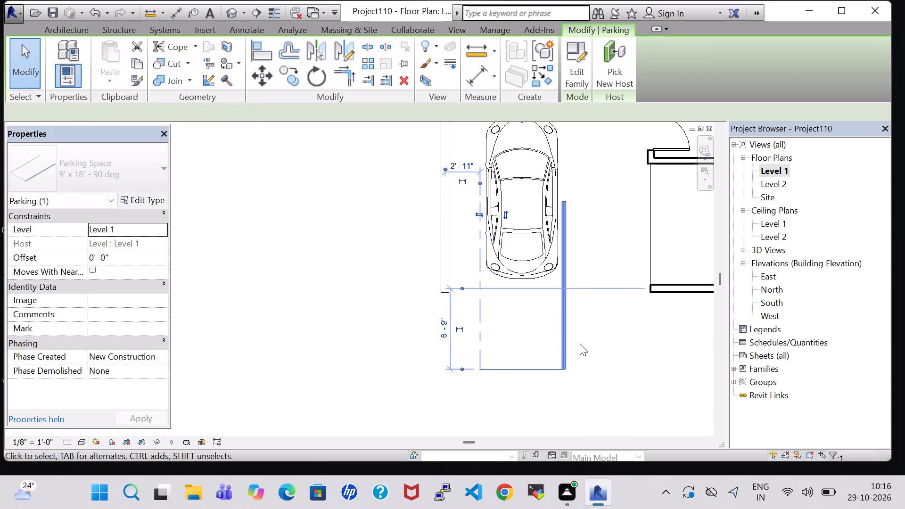
pyautogui.press('Up')
pyautogui.press('Up')
pyautogui.press('Up')
pyautogui.press('Up')
pyautogui.press('Up')
pyautogui.press('Up')
pyautogui.press('Up')
pyautogui.press('Up')
pyautogui.press('Up')
pyautogui.press('Up')
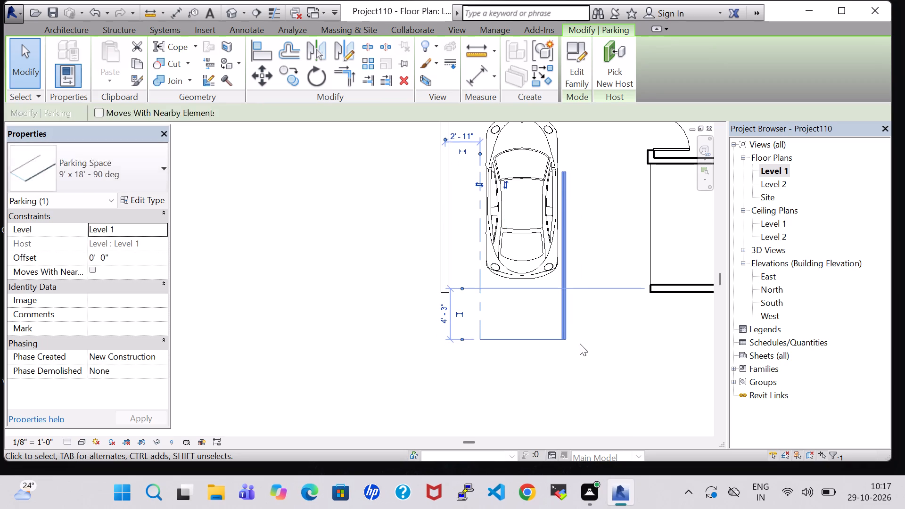
pyautogui.press('Up')
pyautogui.press('Up')
pyautogui.press('Up')
pyautogui.press('Up')
pyautogui.press('Up')
pyautogui.press('Up')
pyautogui.press('Up')
pyautogui.press('Up')
pyautogui.press('Up')
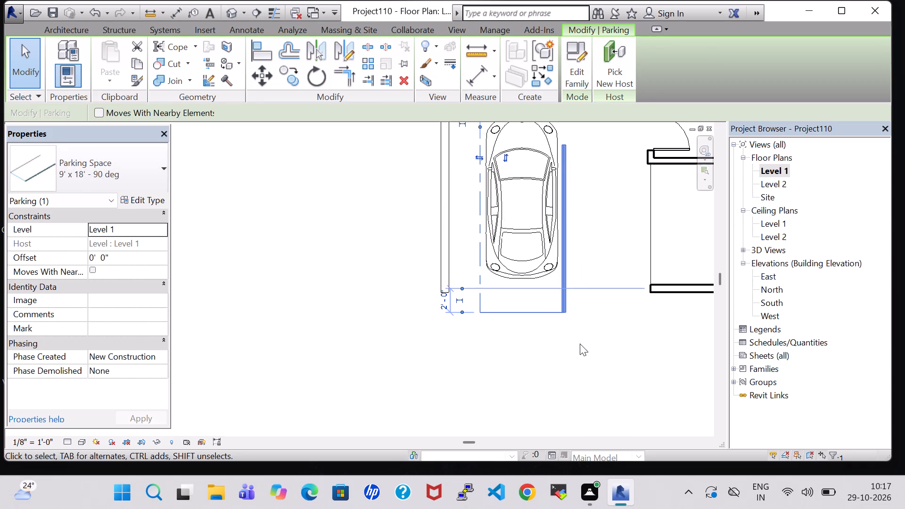
pyautogui.moveTo(591, 244); pyautogui.dragTo(591, 284, button='middle')
pyautogui.scroll(1, 591, 244)
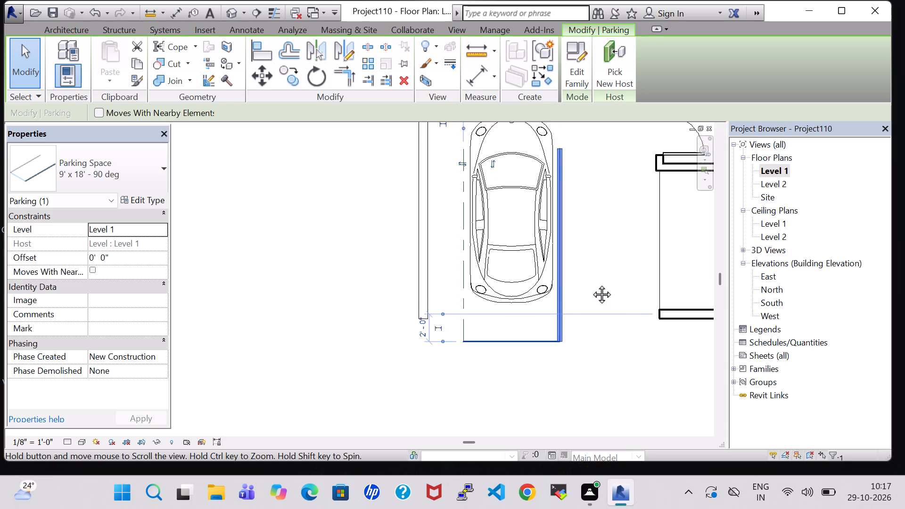
pyautogui.moveTo(591, 284); pyautogui.dragTo(591, 334, button='middle')
pyautogui.press('Up')
pyautogui.press('Up')
pyautogui.press('Up')
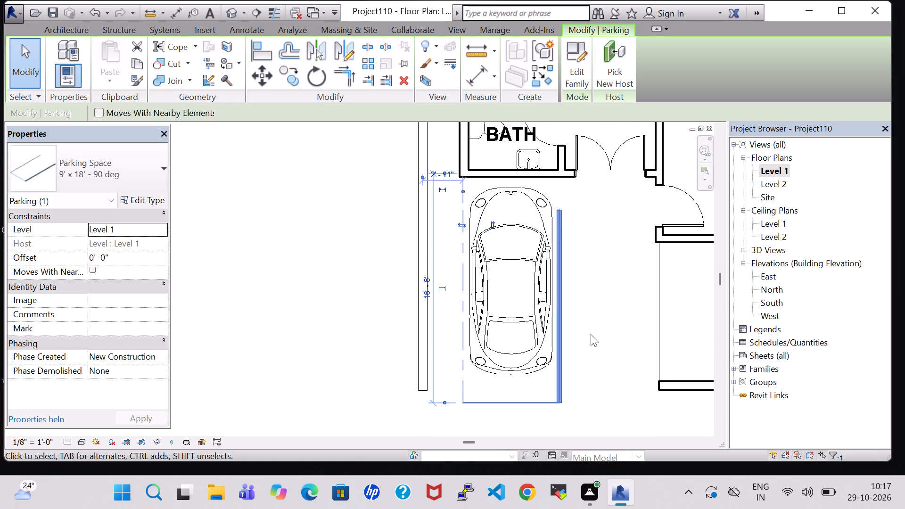
pyautogui.press('Up')
pyautogui.press('Up')
pyautogui.press('Up')
pyautogui.press('Up')
pyautogui.press('Up')
pyautogui.press('Up')
pyautogui.press('Up')
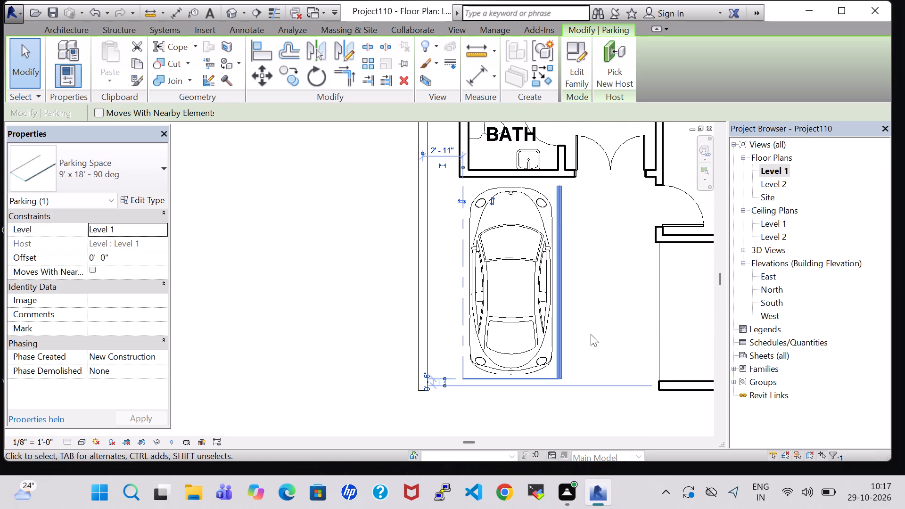
pyautogui.press('Up')
pyautogui.press('Down')
pyautogui.click(600, 429)
# Nudge the RPC Beetle about 3" toward the BATH to centre it lengthwise in the parking space.
pyautogui.click(522, 308)
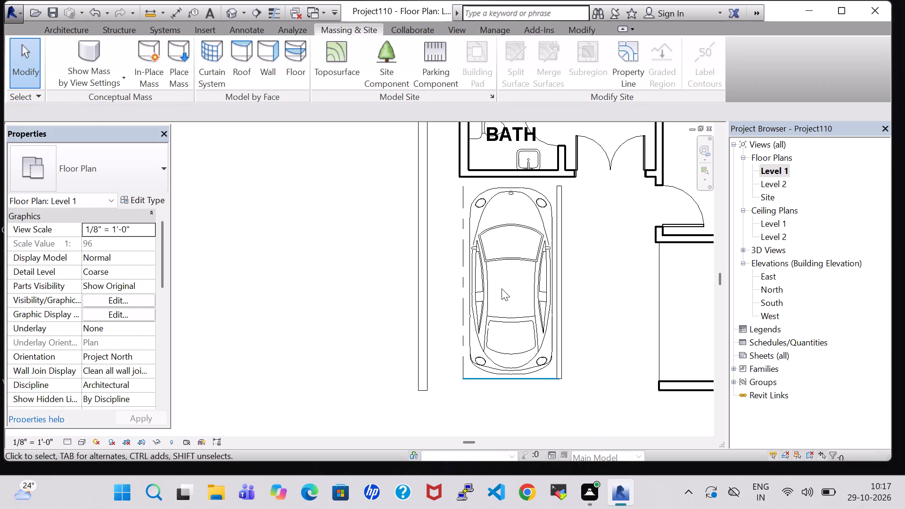
pyautogui.click(502, 288)
pyautogui.click(514, 268)
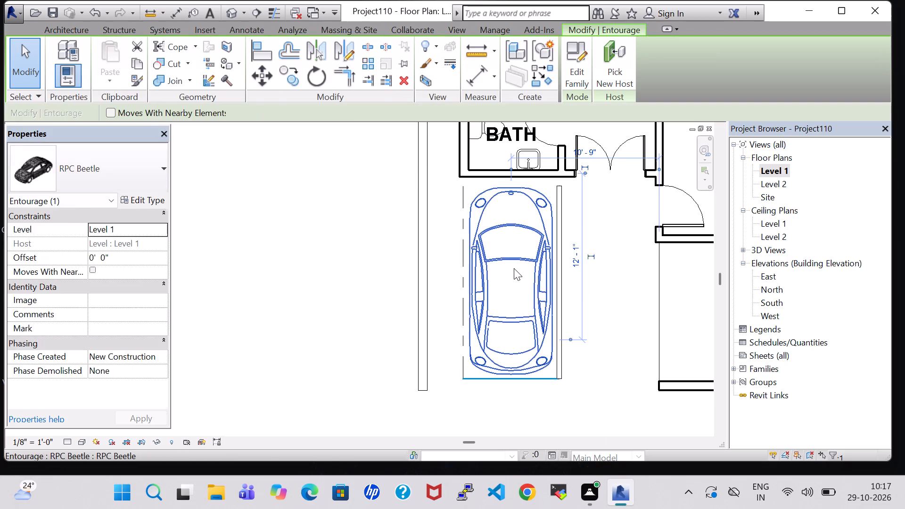
pyautogui.press('Up')
pyautogui.press('Up')
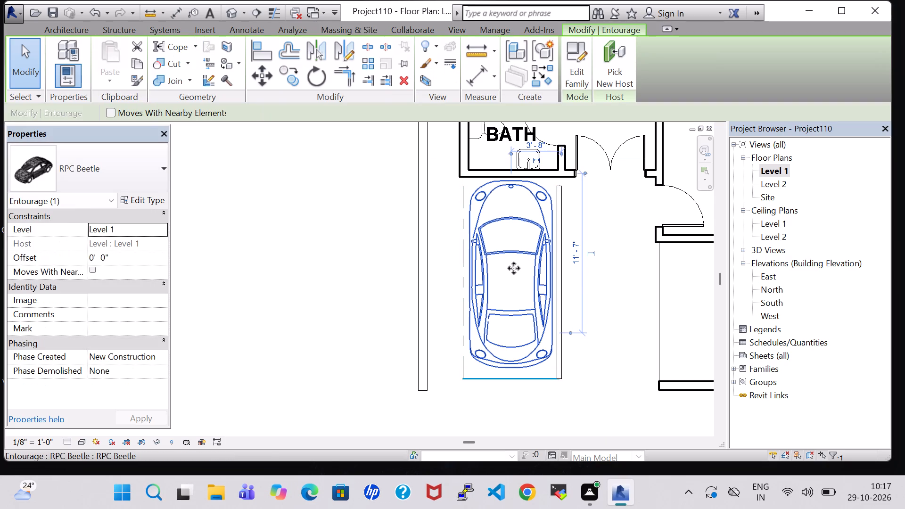
pyautogui.press('Down')
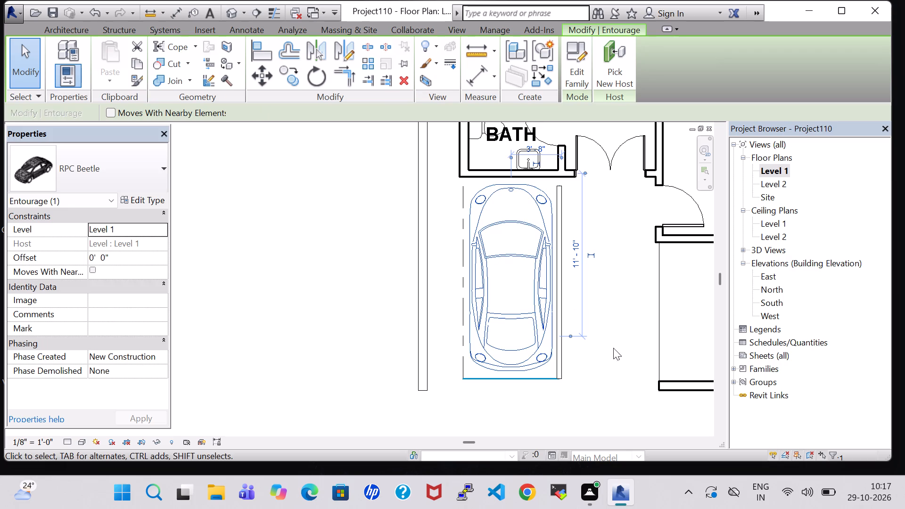
pyautogui.click(592, 402)
# Create a toposurface over the front yard at 0' 0" elevation, with points at the yard's four corners.
pyautogui.scroll(-3, 592, 402)
pyautogui.moveTo(592, 402); pyautogui.dragTo(524, 399, button='middle')
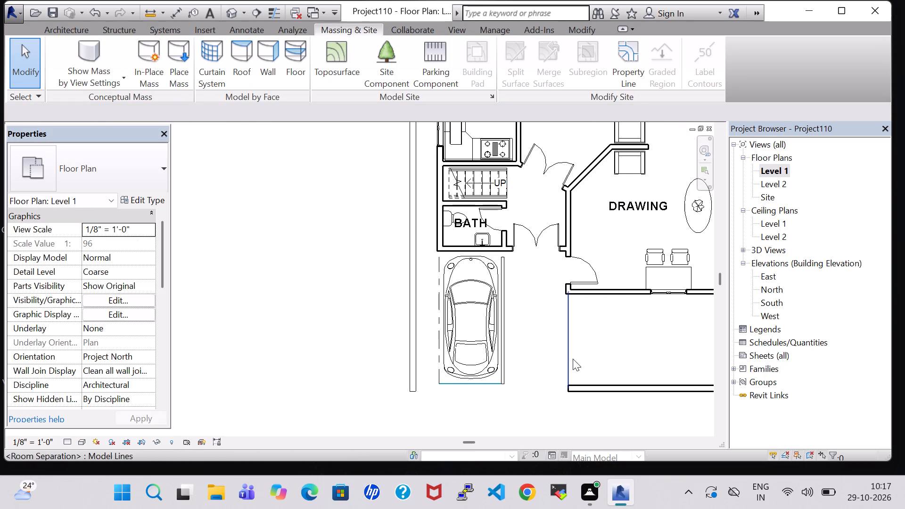
pyautogui.moveTo(574, 357); pyautogui.dragTo(410, 366, button='middle')
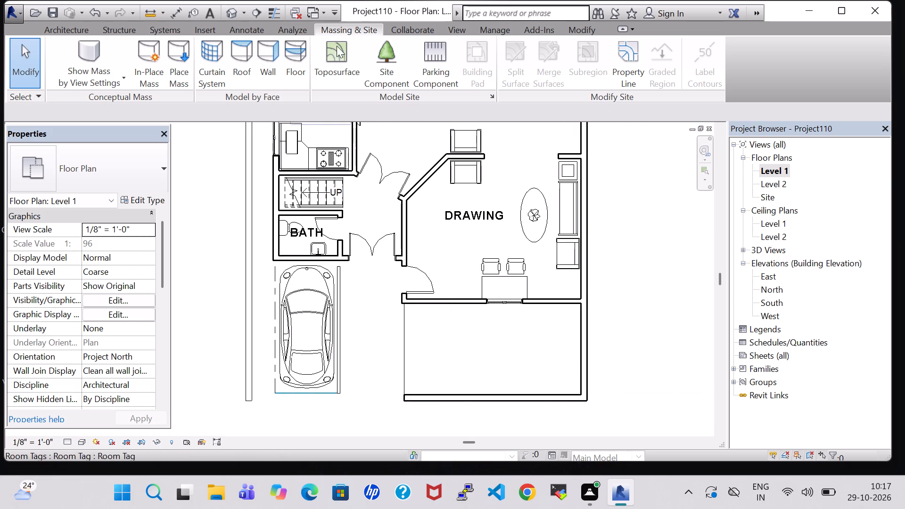
pyautogui.click(342, 41)
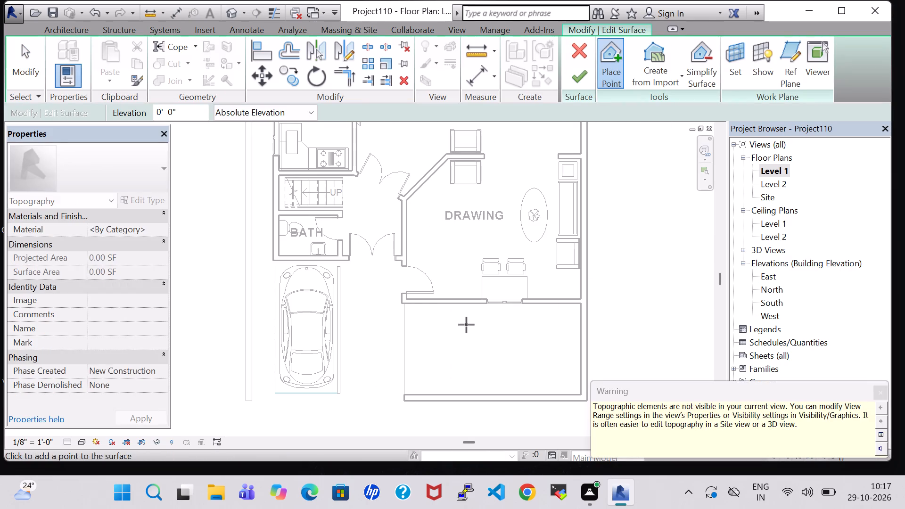
pyautogui.scroll(3, 401, 306)
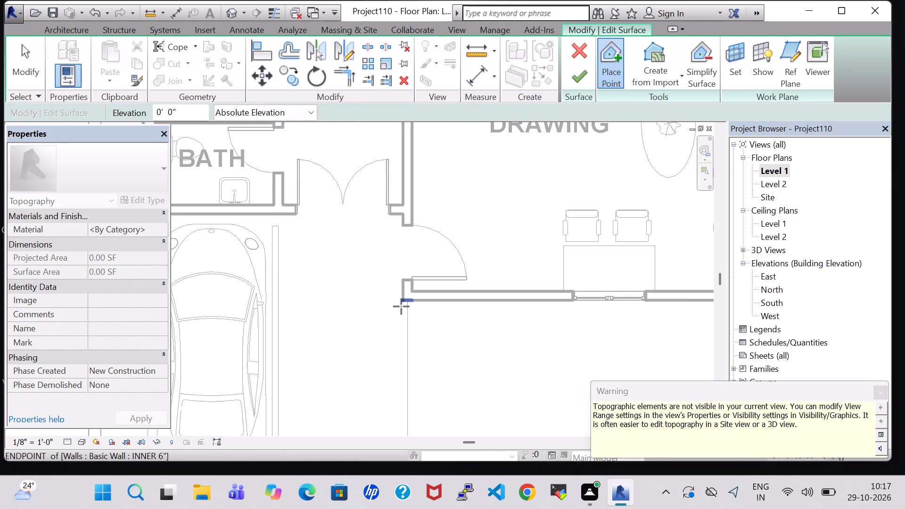
pyautogui.scroll(4, 401, 306)
pyautogui.click(403, 298)
pyautogui.moveTo(429, 378); pyautogui.dragTo(442, 340, button='middle')
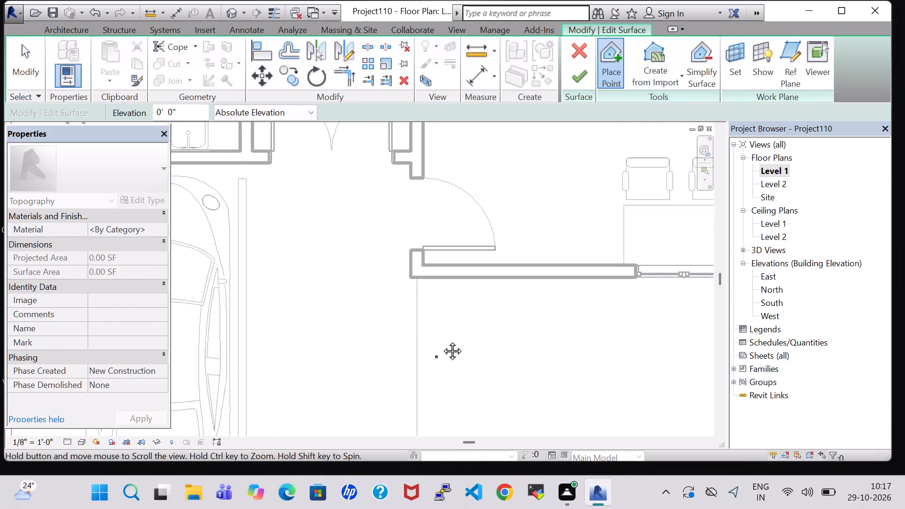
pyautogui.moveTo(442, 340); pyautogui.dragTo(452, 251, button='middle')
pyautogui.click(430, 412)
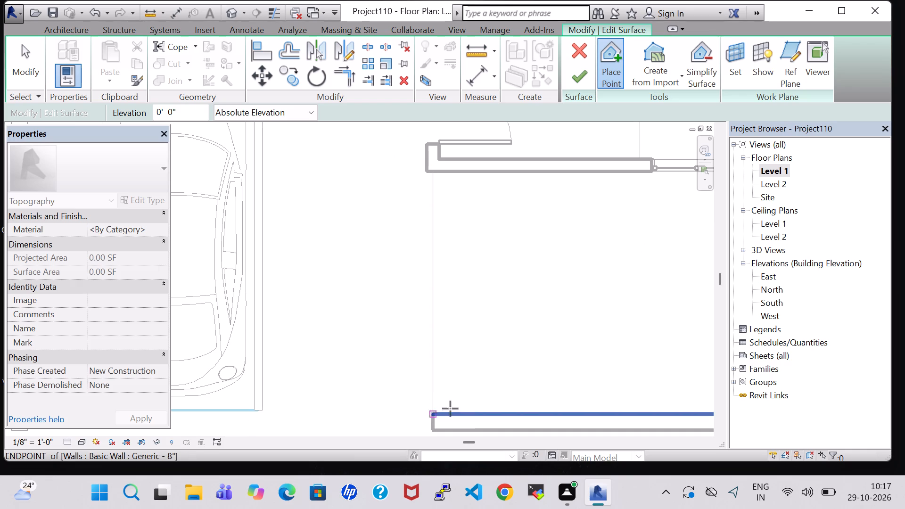
pyautogui.moveTo(565, 395); pyautogui.dragTo(353, 393, button='middle')
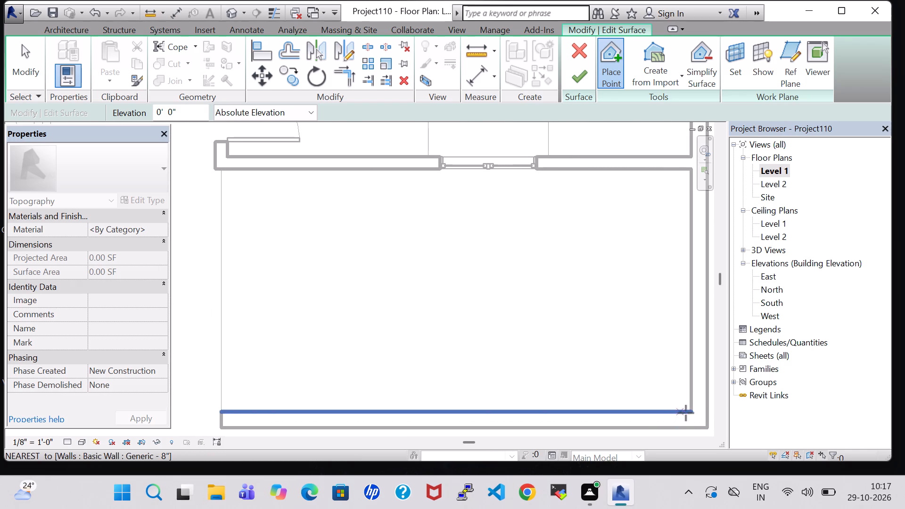
pyautogui.click(689, 413)
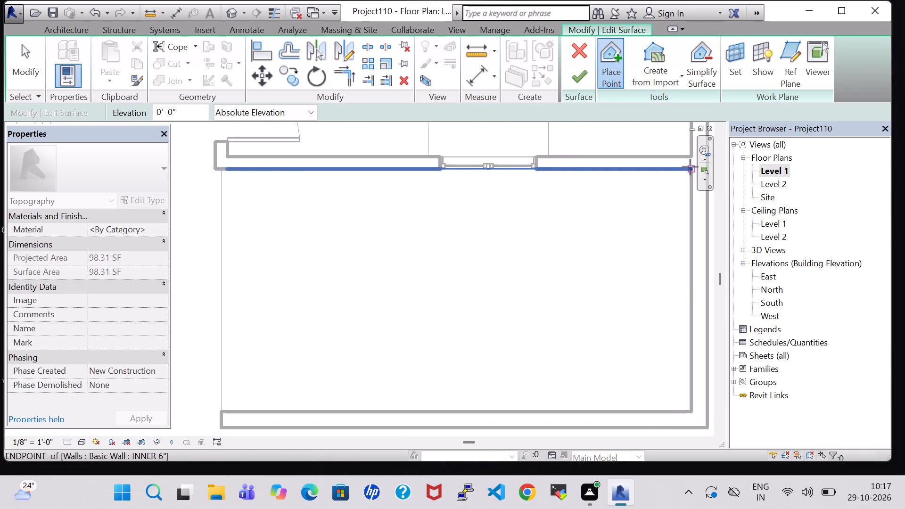
pyautogui.click(690, 167)
pyautogui.click(582, 80)
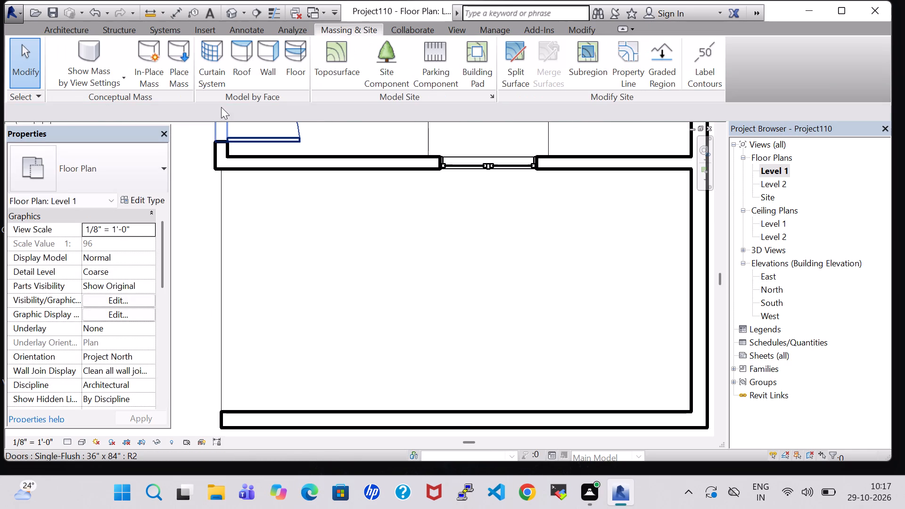
# Open the 3D view and examine the front-yard toposurface along its open edge facing the driveway.
pyautogui.click(227, 18)
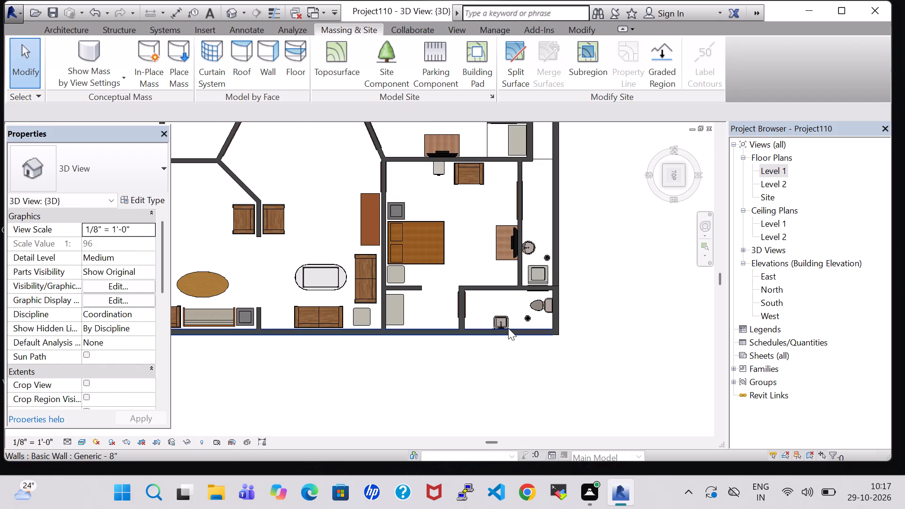
pyautogui.moveTo(259, 268); pyautogui.dragTo(334, 276, button='middle')
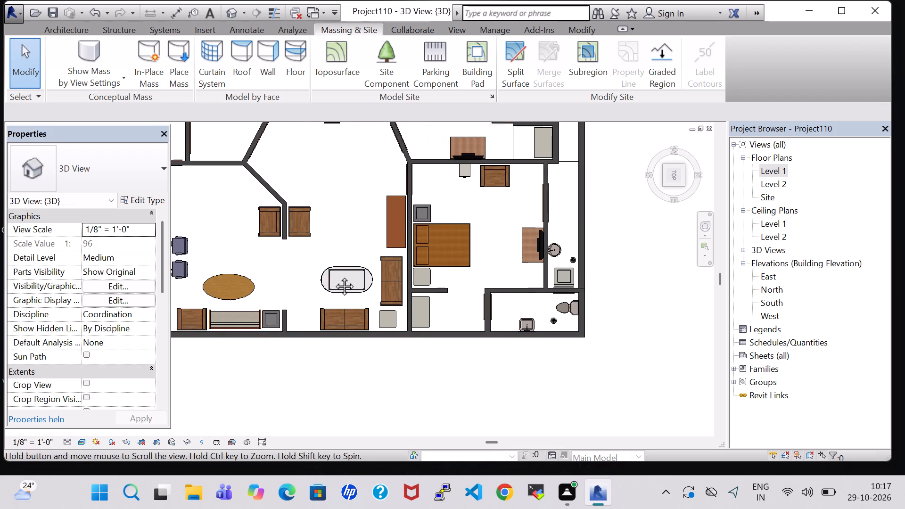
pyautogui.moveTo(334, 276); pyautogui.dragTo(535, 301, button='middle')
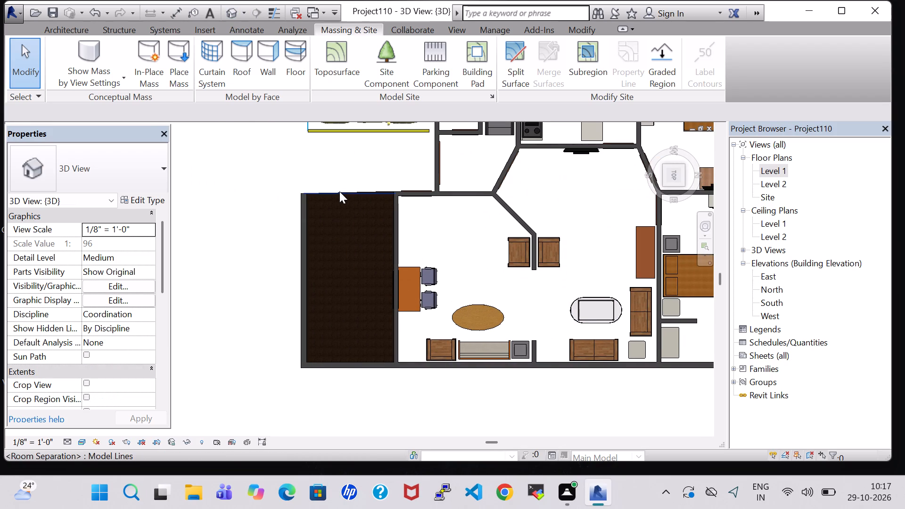
pyautogui.click(339, 191)
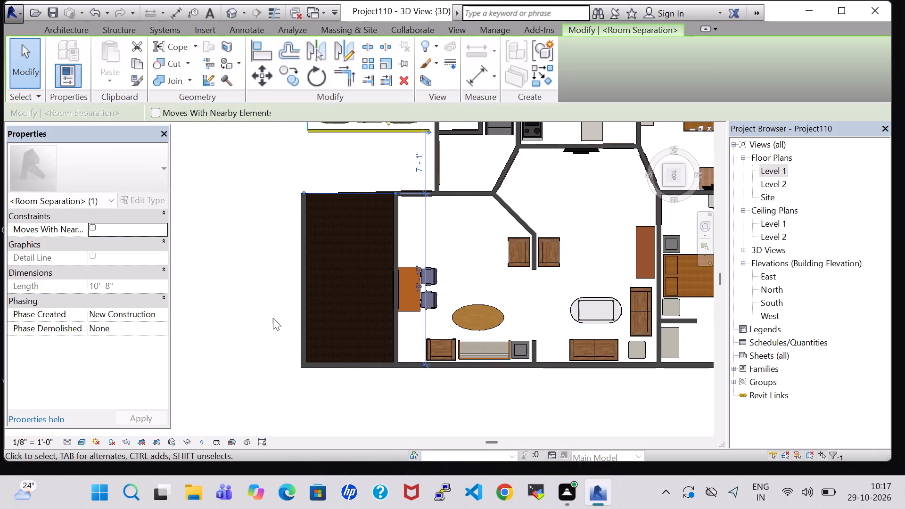
pyautogui.click(270, 320)
pyautogui.click(355, 272)
pyautogui.scroll(7, 353, 238)
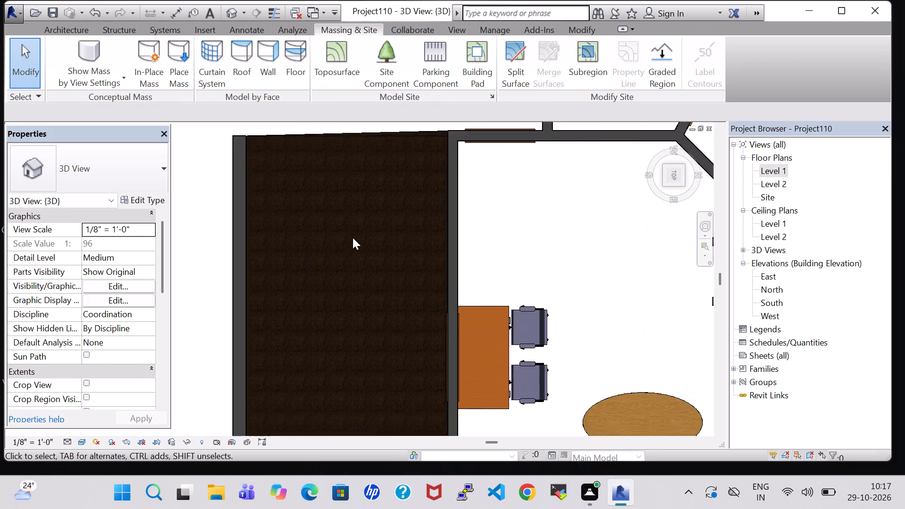
pyautogui.moveTo(335, 140); pyautogui.dragTo(382, 277, button='middle')
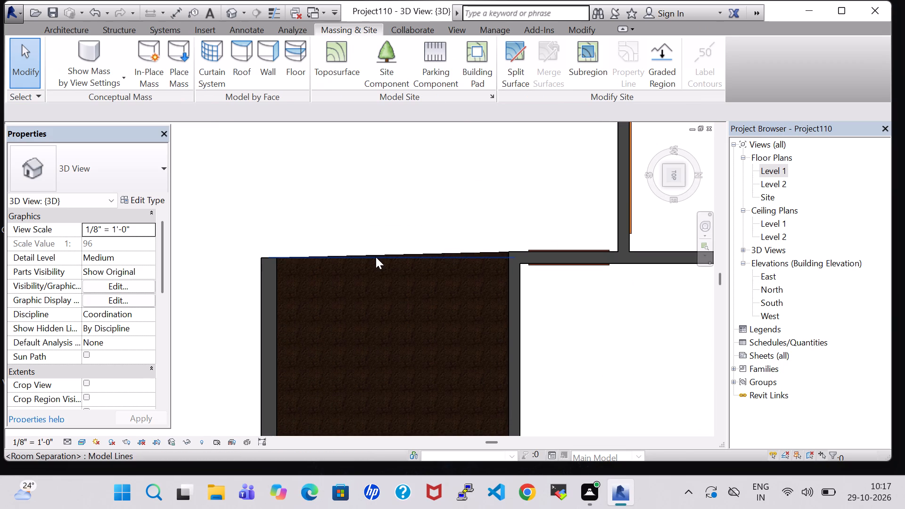
pyautogui.click(376, 257)
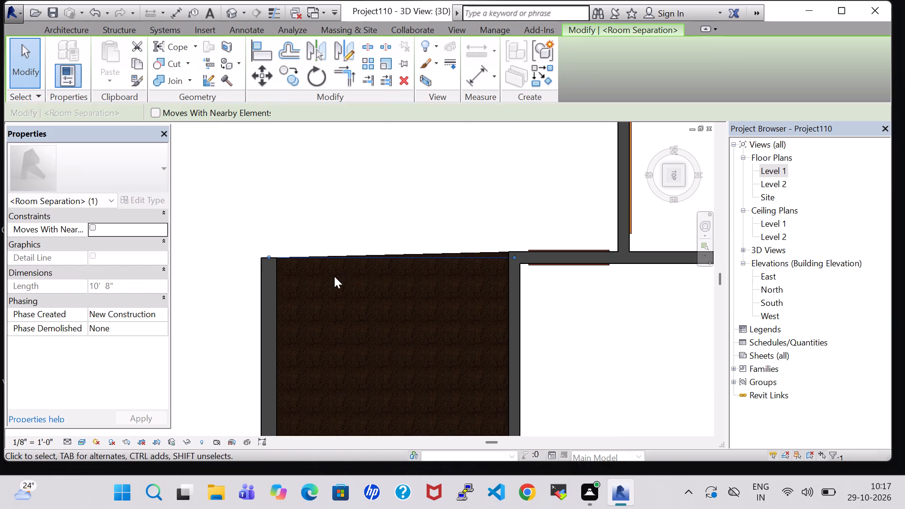
pyautogui.keyDown('shift'); pyautogui.moveTo(342, 338); pyautogui.dragTo(498, 331, button='middle'); pyautogui.keyUp('shift')
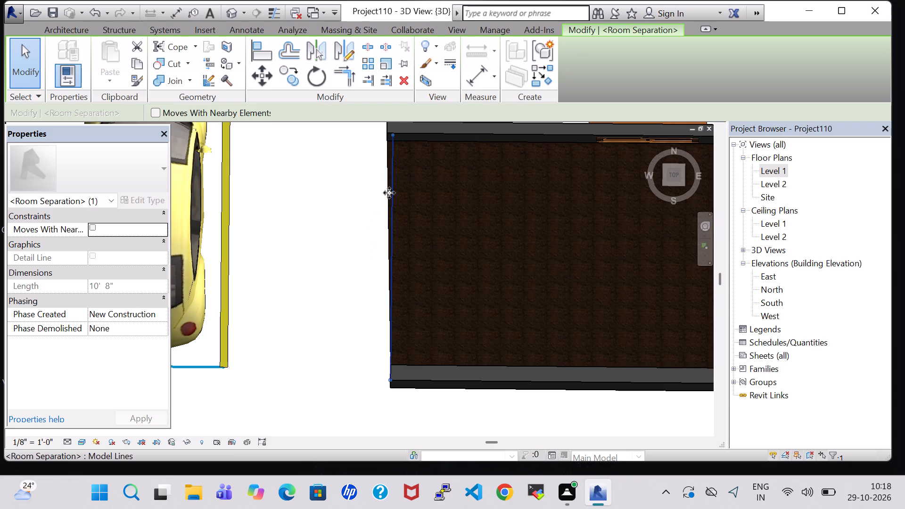
pyautogui.press('Escape')
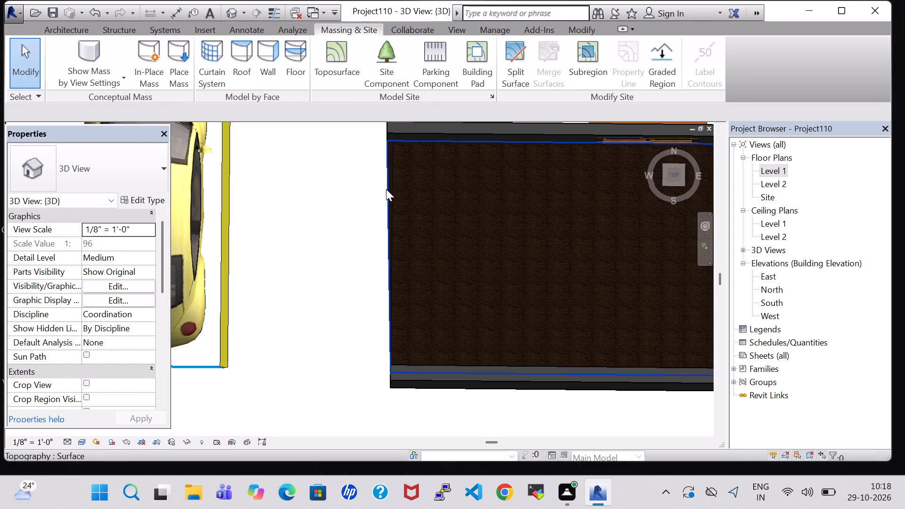
# Assign the Plant material to the front-yard toposurface.
pyautogui.click(386, 189)
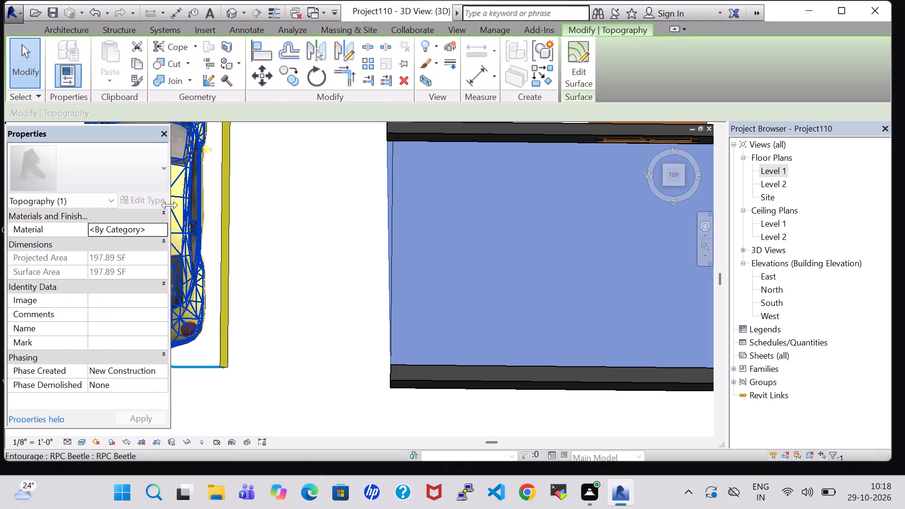
pyautogui.click(173, 226)
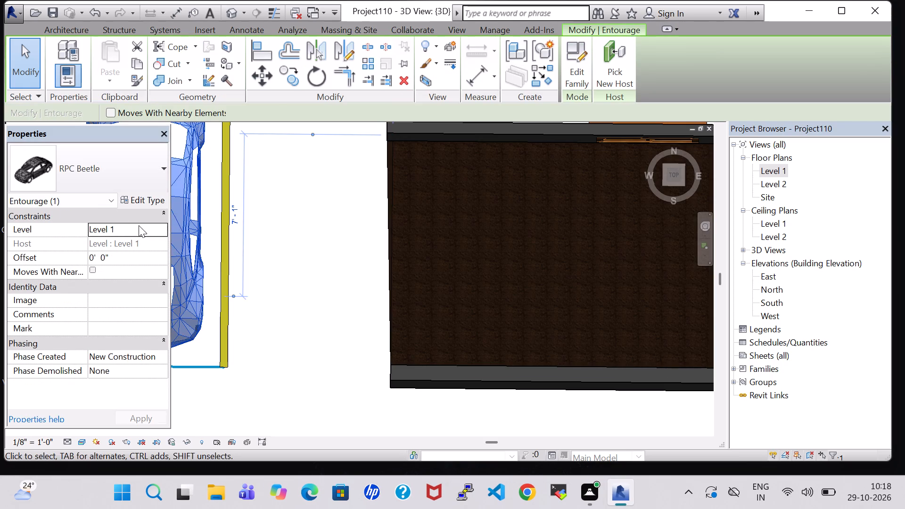
pyautogui.click(346, 180)
pyautogui.click(387, 173)
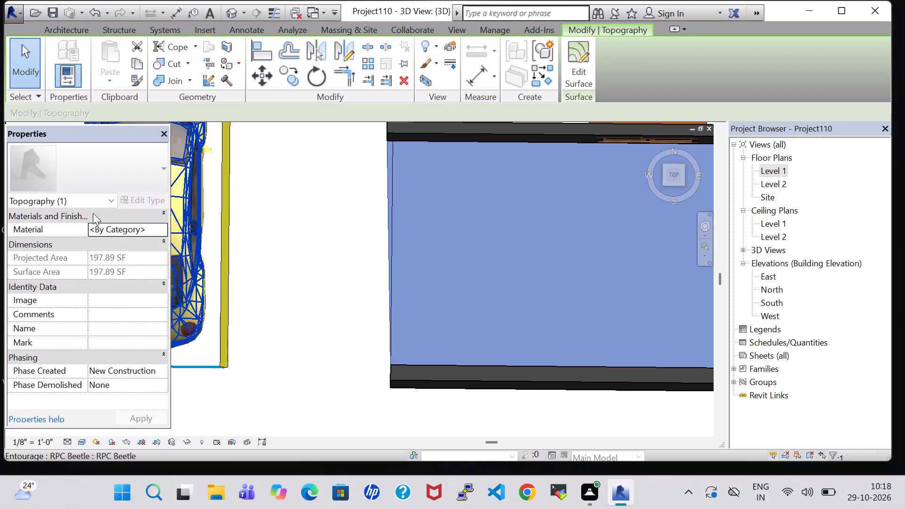
pyautogui.click(164, 224)
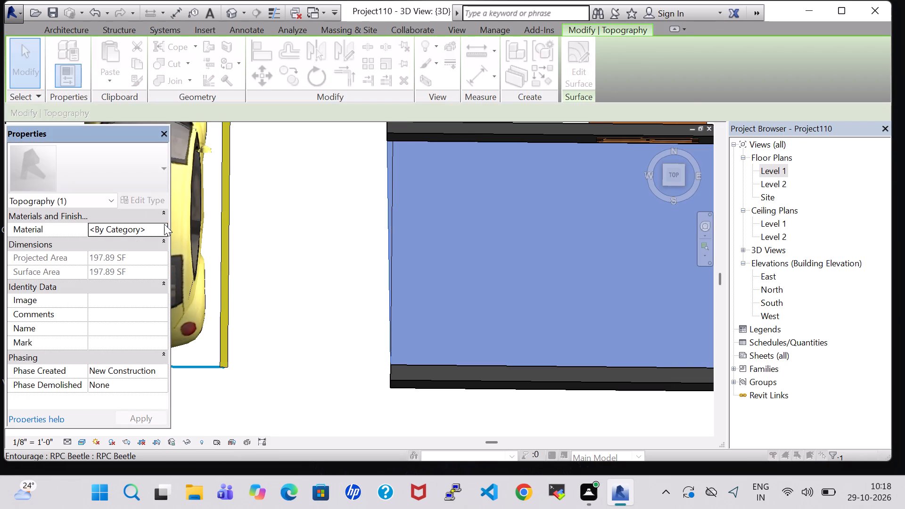
pyautogui.scroll(9, 323, 330)
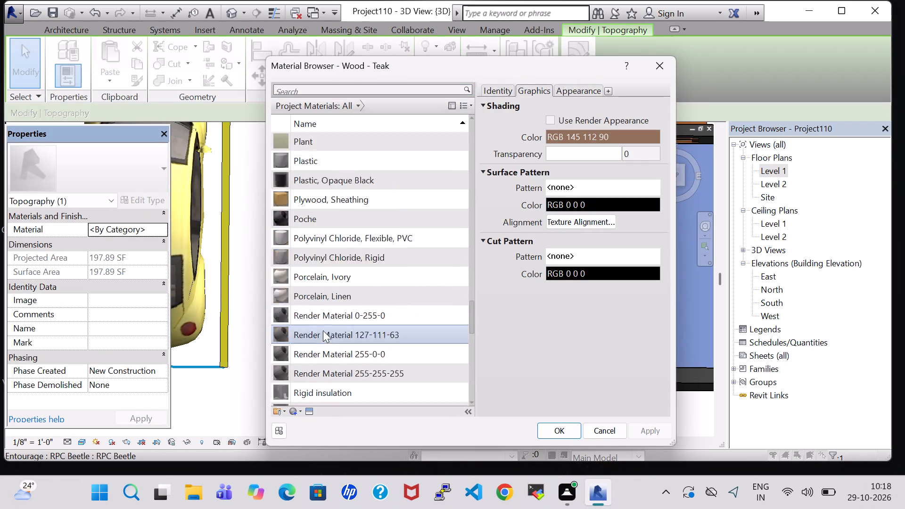
pyautogui.scroll(5, 323, 330)
pyautogui.click(331, 350)
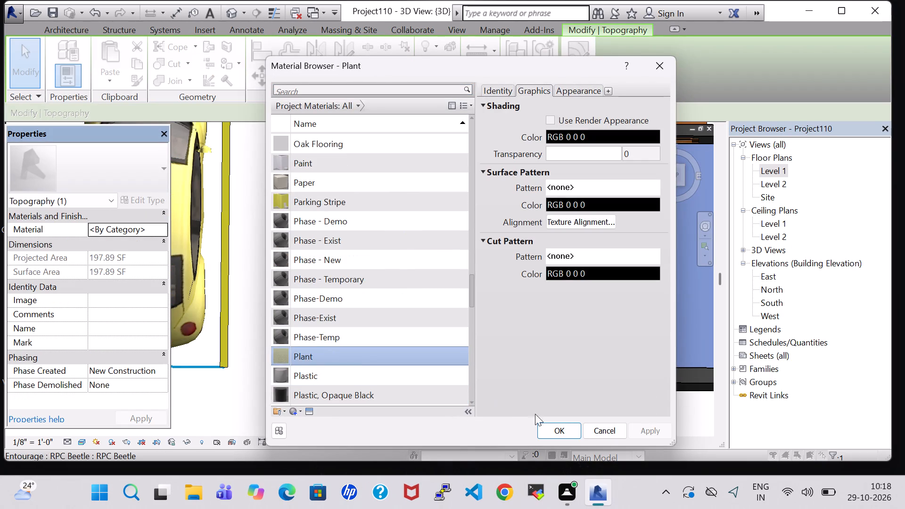
pyautogui.click(559, 425)
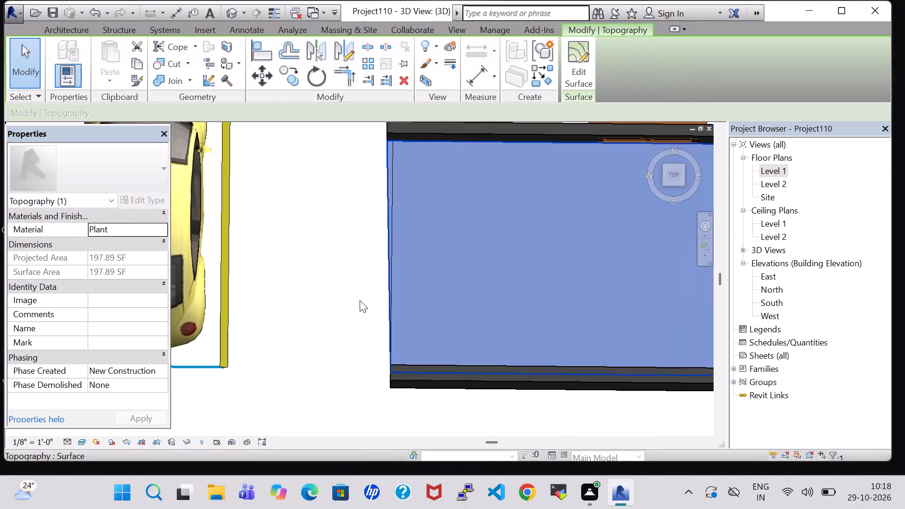
pyautogui.click(325, 283)
pyautogui.scroll(-6, 325, 283)
pyautogui.moveTo(366, 283); pyautogui.dragTo(339, 373, button='middle')
pyautogui.scroll(-4, 432, 332)
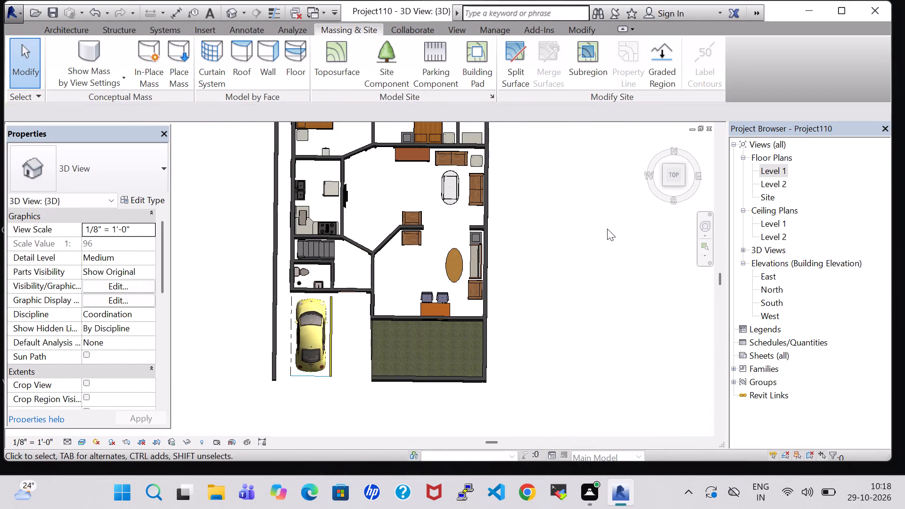
pyautogui.moveTo(568, 221); pyautogui.dragTo(571, 353, button='middle')
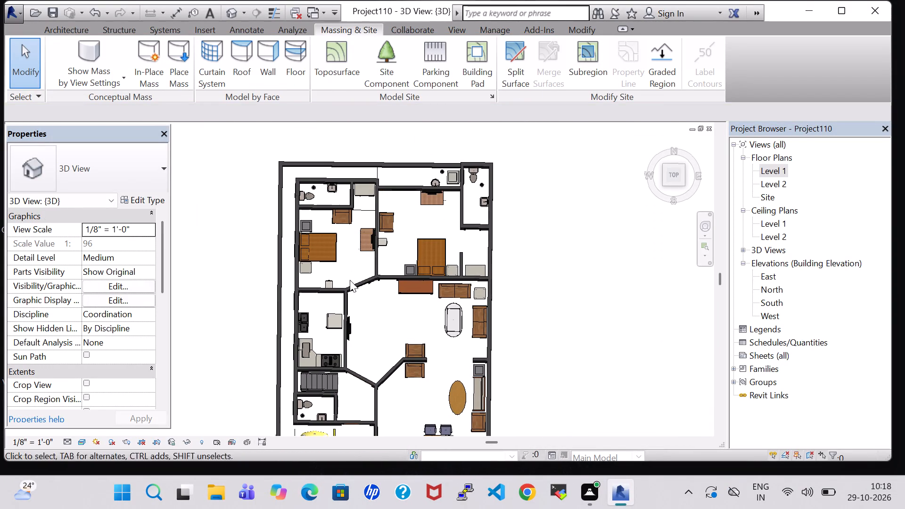
# Return to the Level 1 floor plan and load the Park Bench family from the Site Accessories library as a component.
pyautogui.doubleClick(771, 171)
pyautogui.scroll(-5, 333, 273)
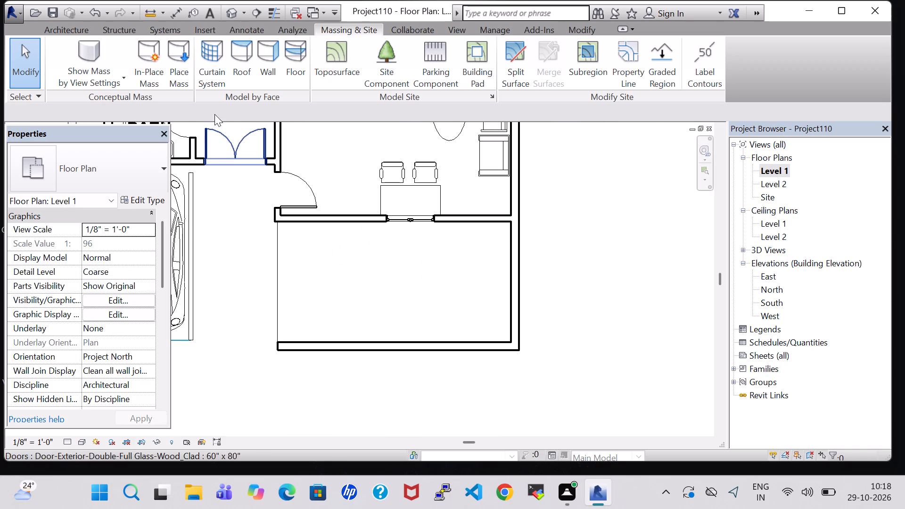
pyautogui.click(76, 32)
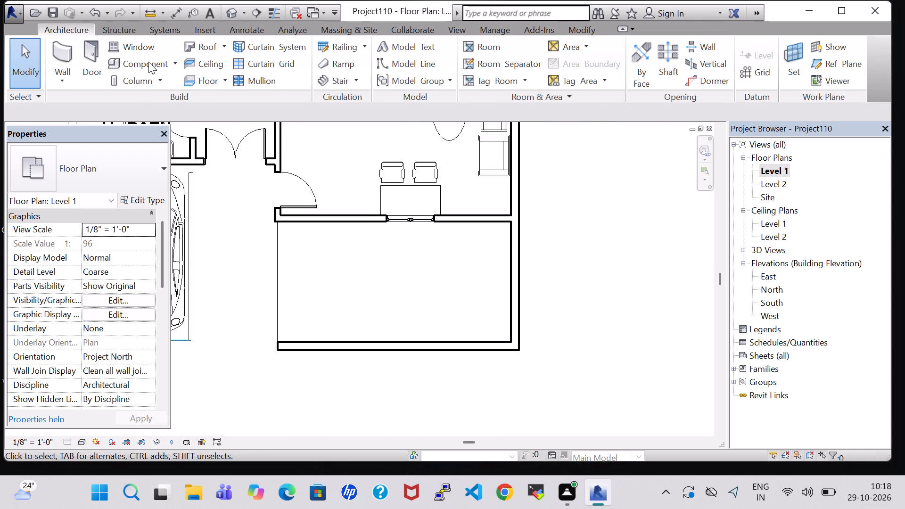
pyautogui.click(148, 62)
pyautogui.click(577, 59)
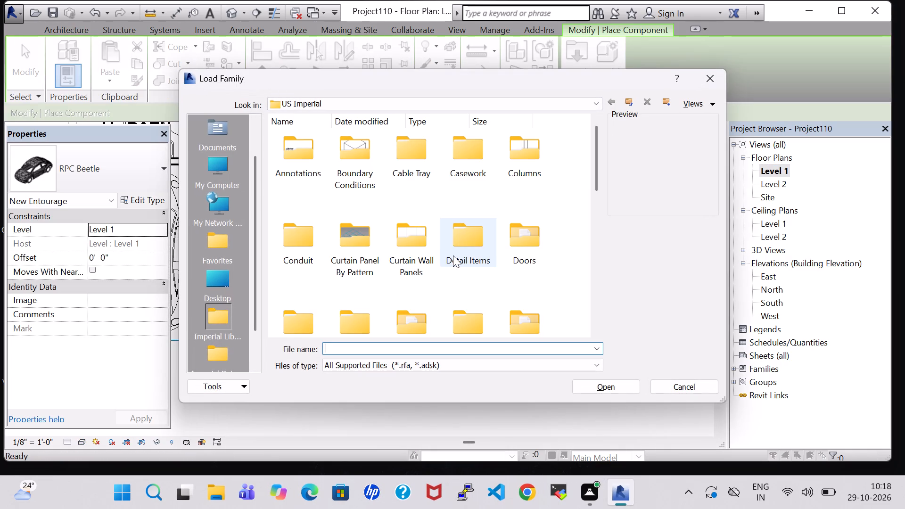
pyautogui.click(453, 255)
pyautogui.press('s')
pyautogui.doubleClick(309, 152)
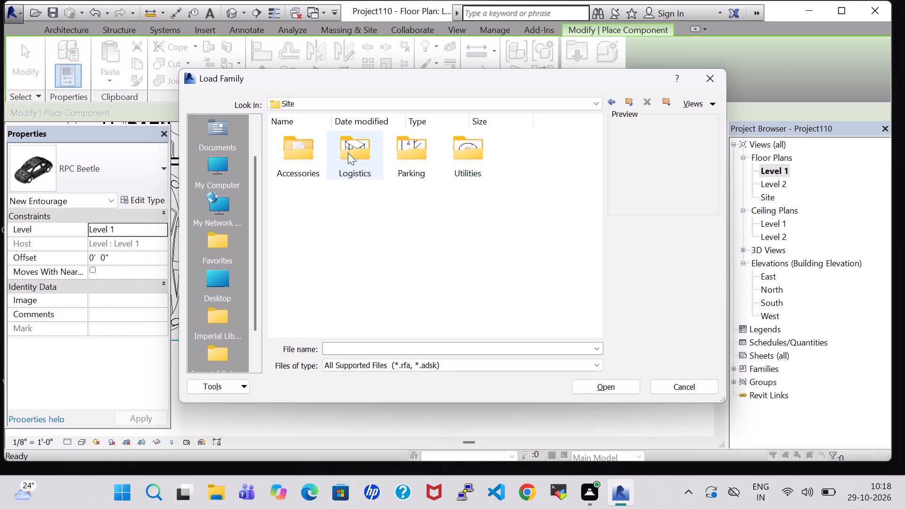
pyautogui.doubleClick(348, 153)
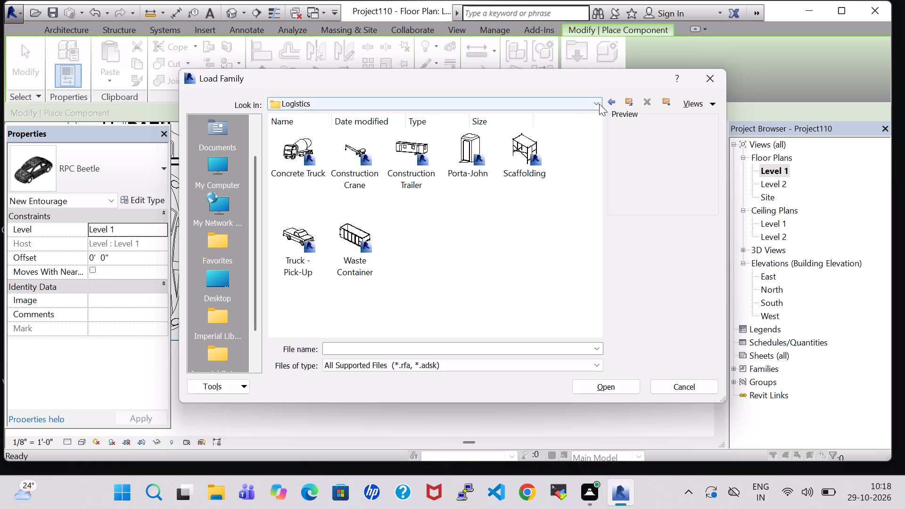
pyautogui.click(613, 101)
pyautogui.doubleClick(305, 156)
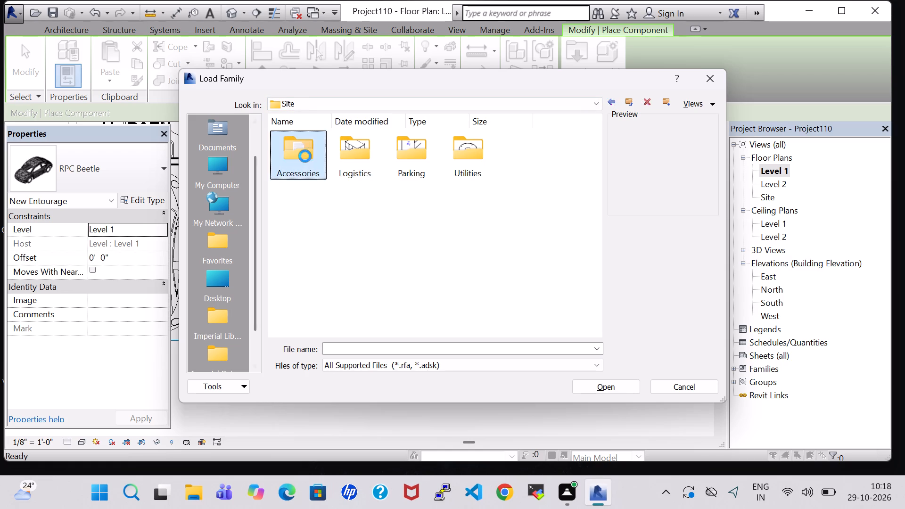
pyautogui.click(364, 235)
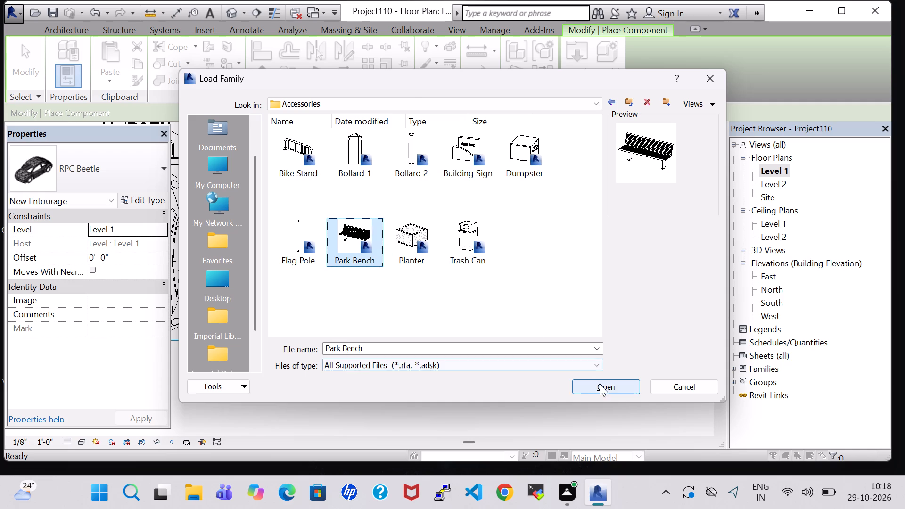
pyautogui.click(601, 385)
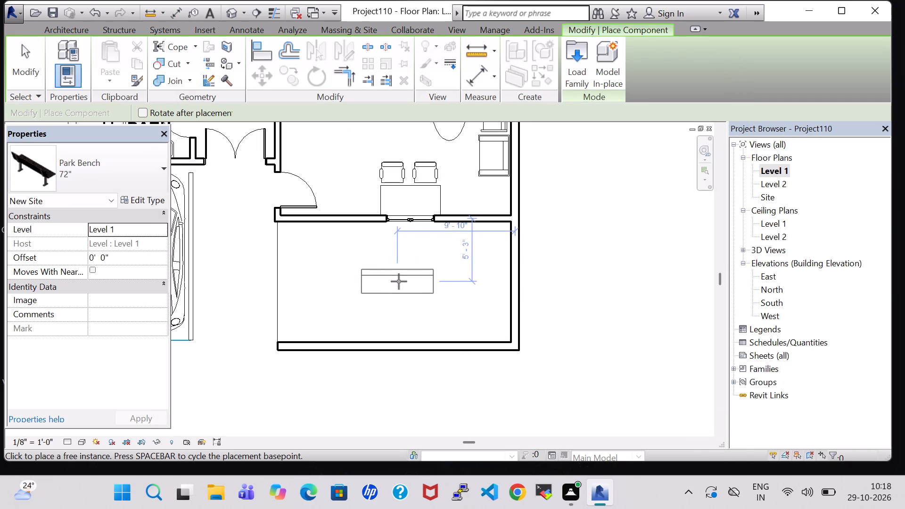
# Place the 72" Park Bench in the front yard, about 8' 9" from the outer side wall and 5' 3" from the house wall.
pyautogui.click(410, 281)
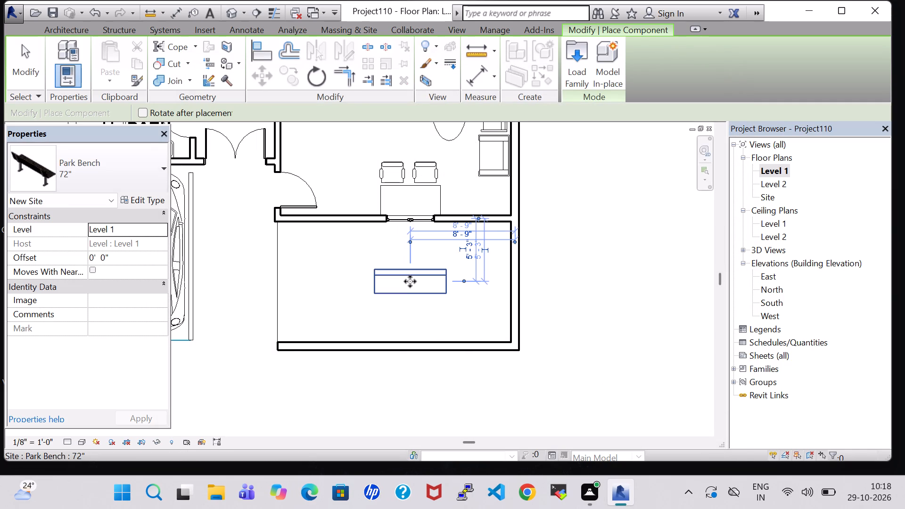
pyautogui.press('Escape')
pyautogui.press('Escape')
# Add a 24" x 24" x 24" Table-Coffee at each end of the park bench, matching the drawing room's table, and line both up with the bench.
pyautogui.scroll(-4, 410, 281)
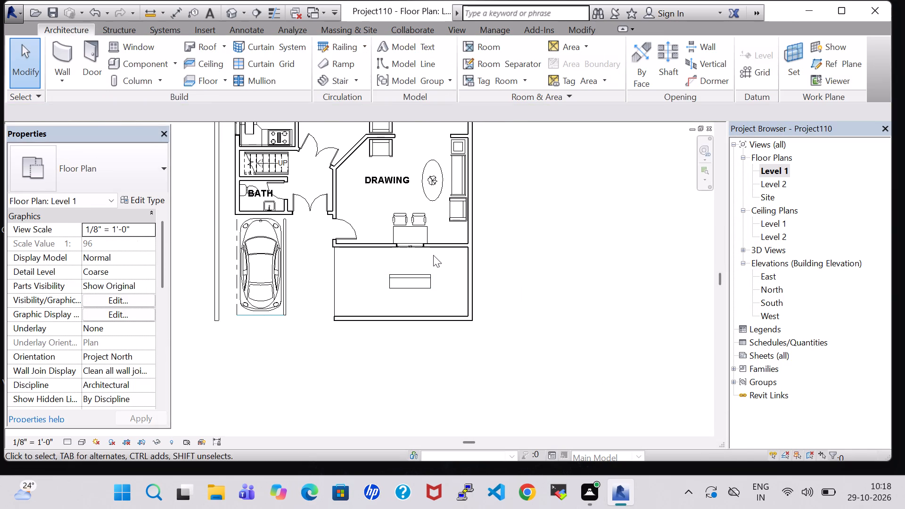
pyautogui.click(456, 145)
pyautogui.rightClick(456, 145)
pyautogui.click(576, 251)
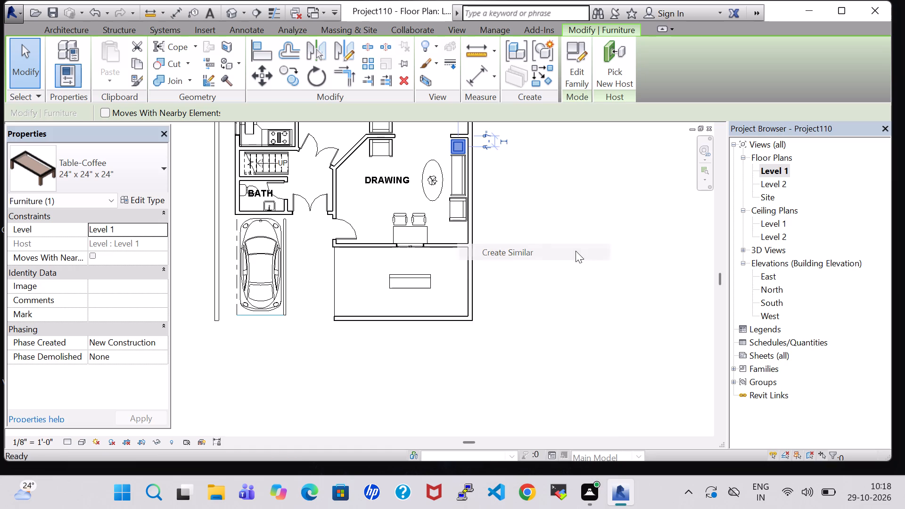
pyautogui.scroll(4, 446, 276)
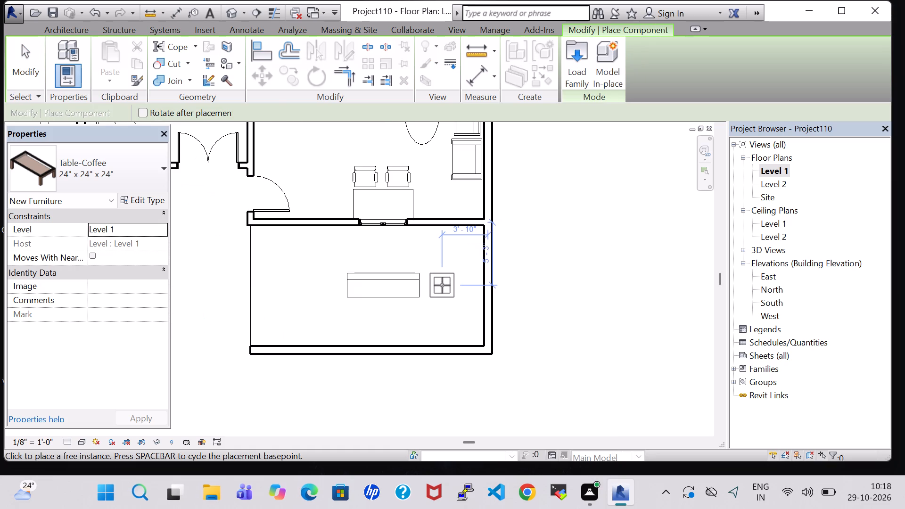
pyautogui.click(442, 285)
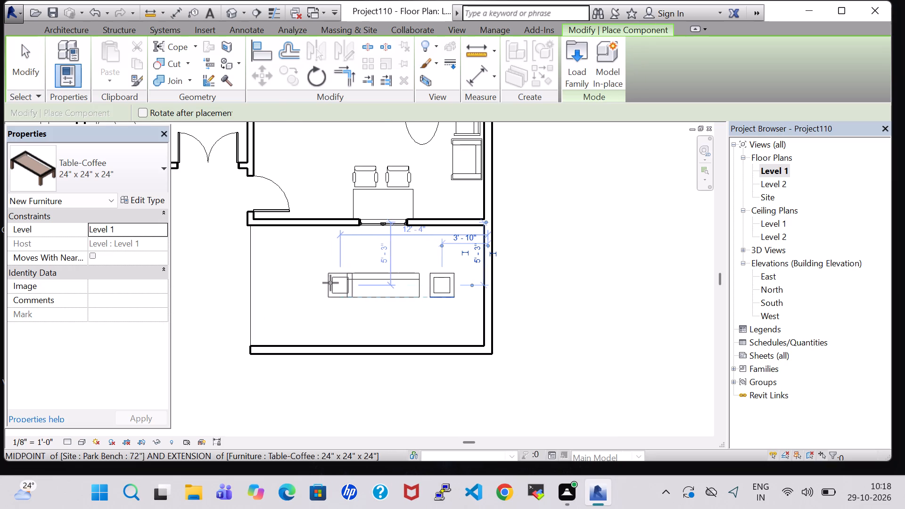
pyautogui.click(329, 283)
pyautogui.press('Escape')
pyautogui.press('Escape')
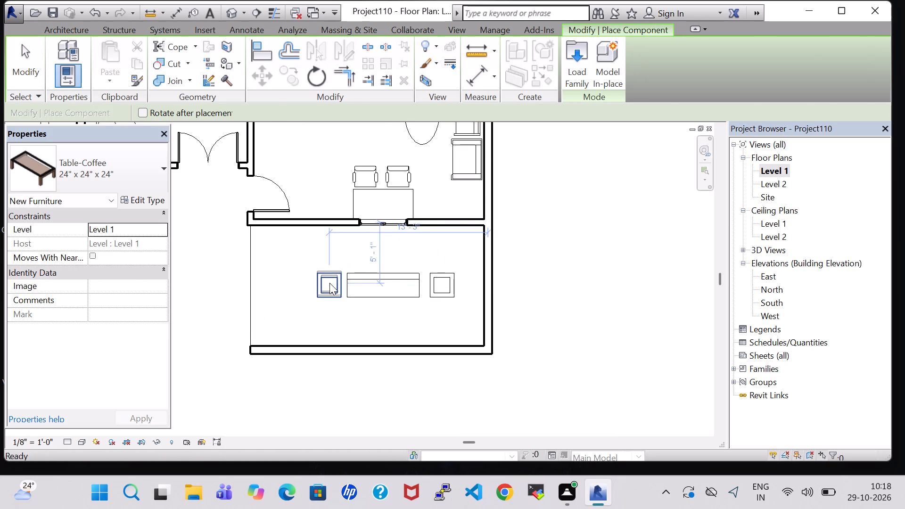
pyautogui.click(329, 283)
pyautogui.press('Left')
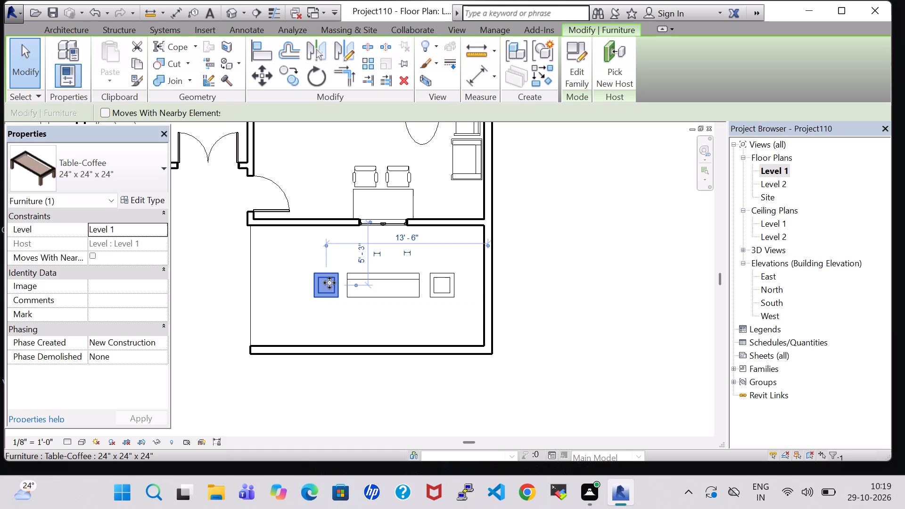
pyautogui.click(597, 273)
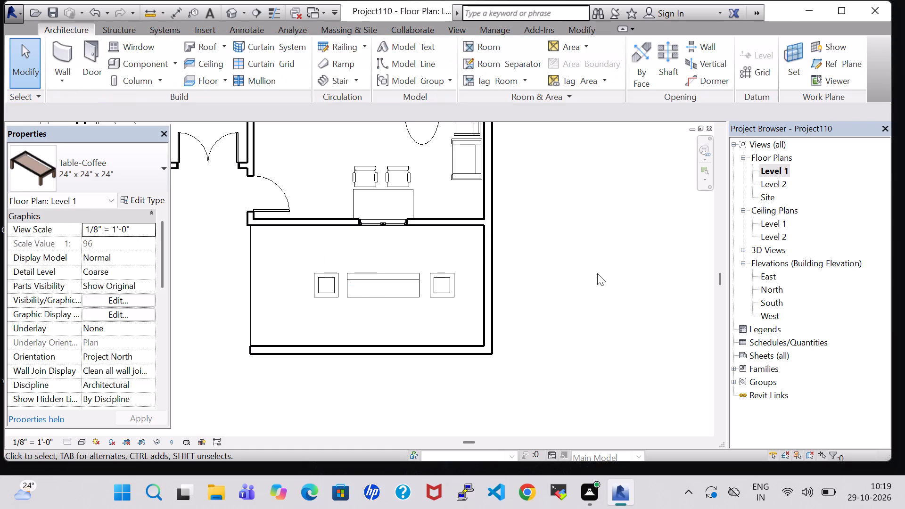
# Place a Tropical Agave - 1.5' plant like the T.V. lounge one between the boundary wall and driveway, about 1' 2" from the wall.
pyautogui.scroll(-3, 548, 269)
pyautogui.moveTo(548, 269); pyautogui.dragTo(548, 353, button='middle')
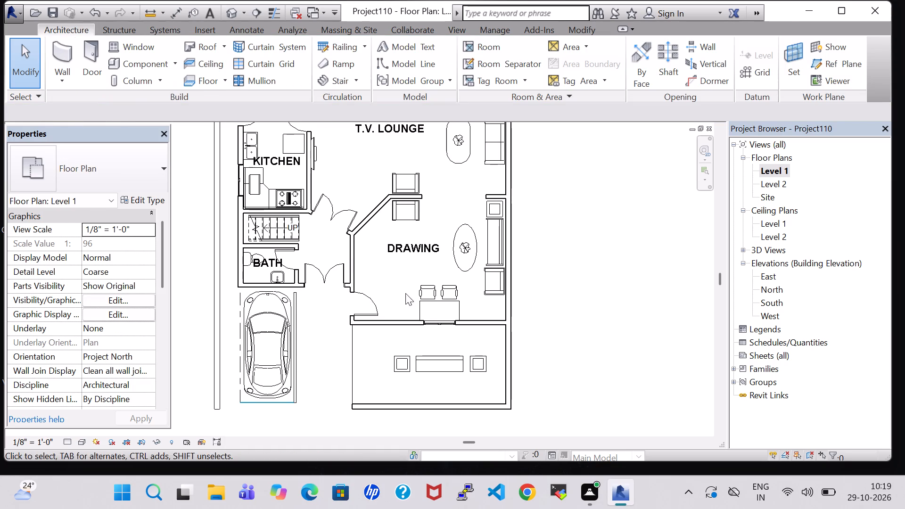
pyautogui.click(456, 147)
pyautogui.rightClick(456, 147)
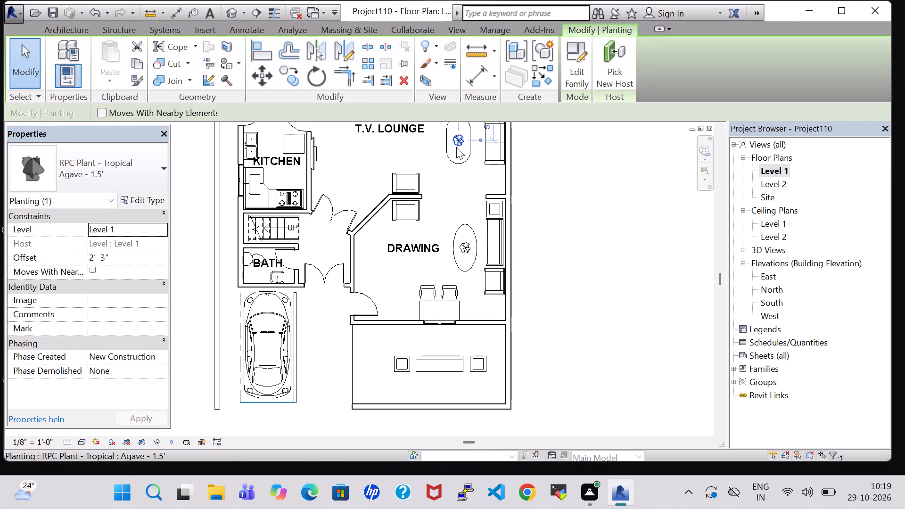
pyautogui.click(550, 247)
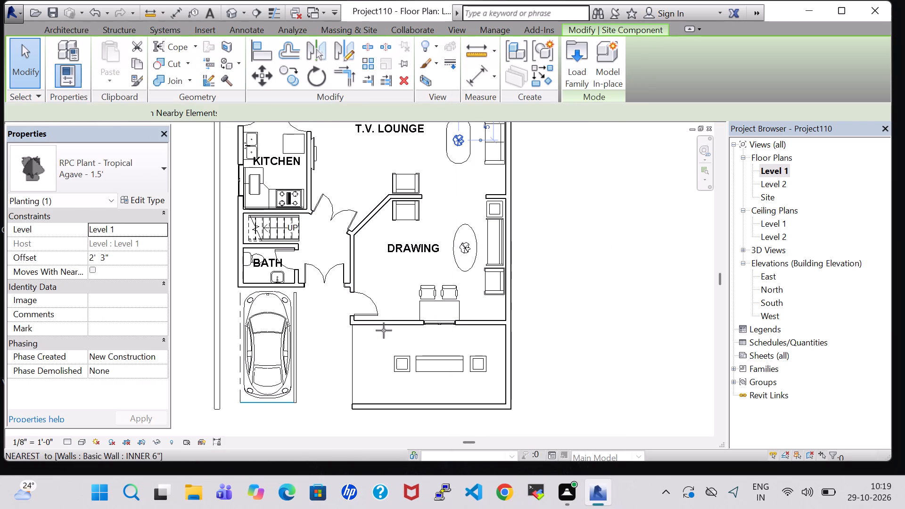
pyautogui.scroll(7, 371, 338)
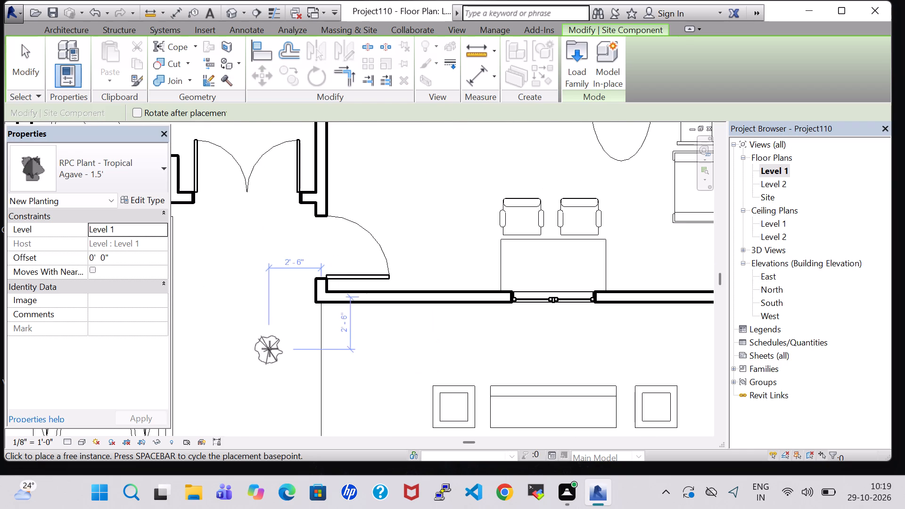
pyautogui.moveTo(270, 349); pyautogui.dragTo(711, 308, button='middle')
pyautogui.scroll(1, 344, 347)
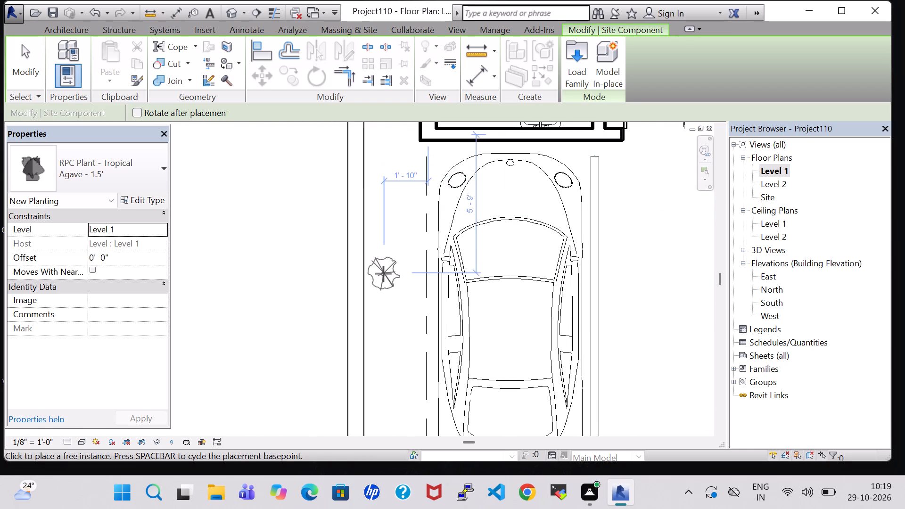
pyautogui.moveTo(396, 256); pyautogui.dragTo(433, 138, button='middle')
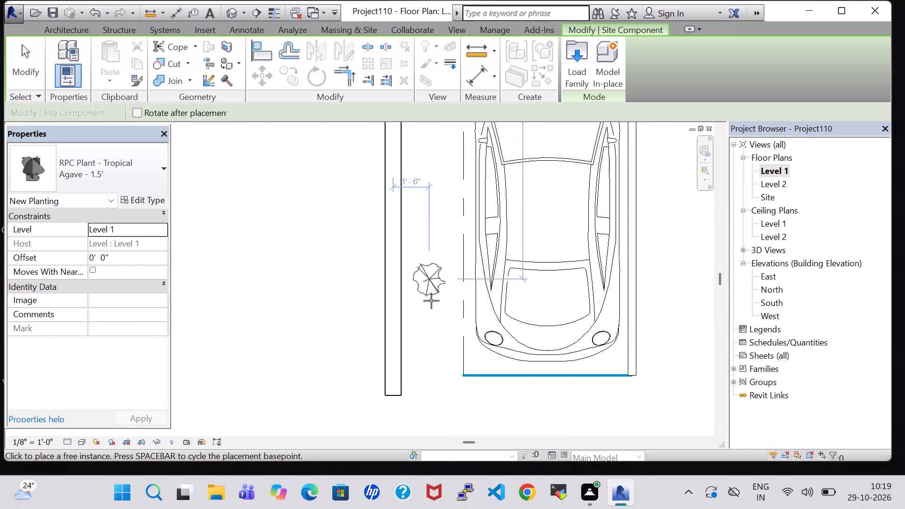
pyautogui.click(420, 368)
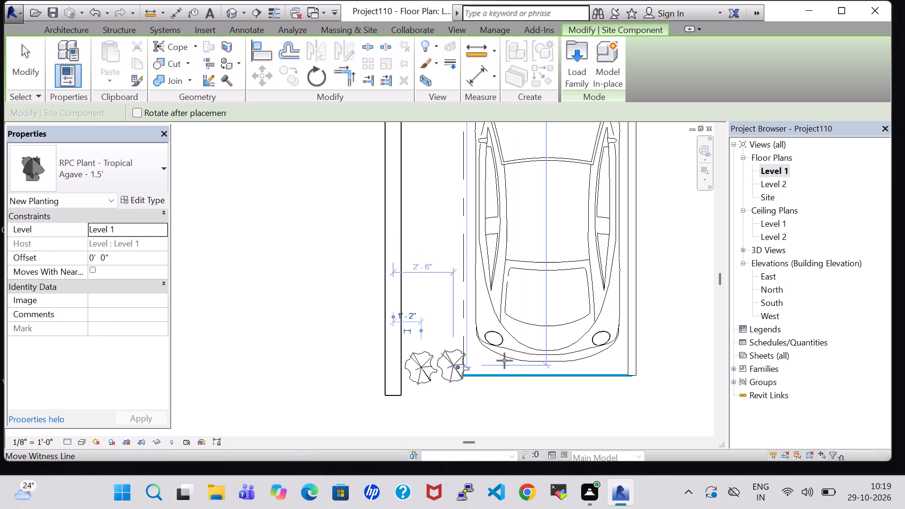
pyautogui.moveTo(668, 346); pyautogui.dragTo(660, 346, button='middle')
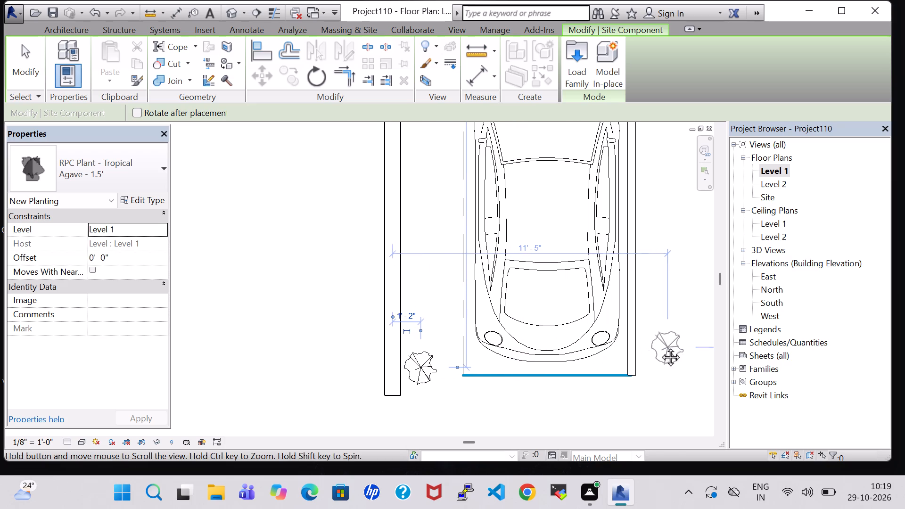
pyautogui.moveTo(660, 346); pyautogui.dragTo(459, 358, button='middle')
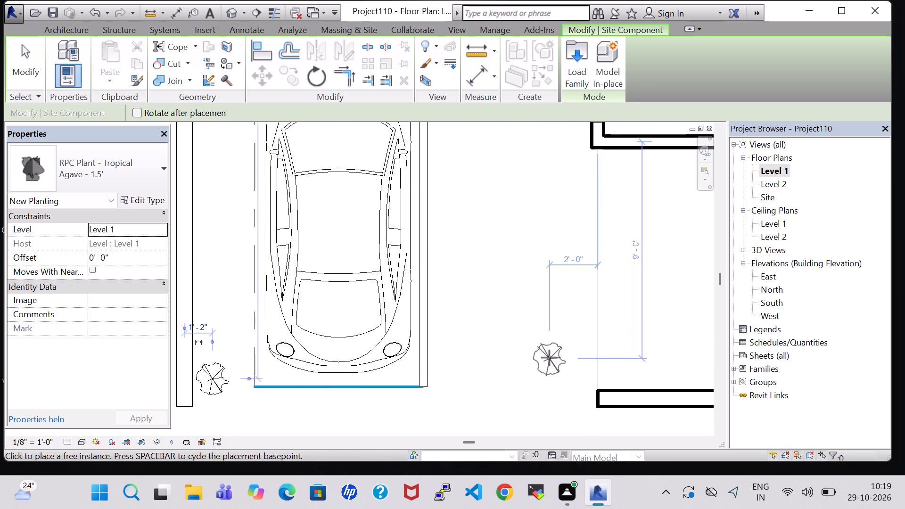
pyautogui.scroll(-5, 543, 351)
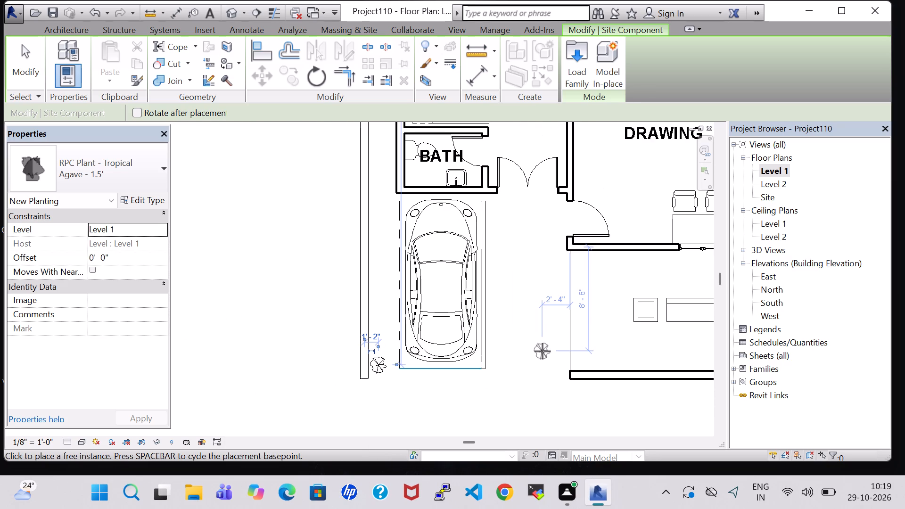
pyautogui.press('Escape')
pyautogui.press('Escape')
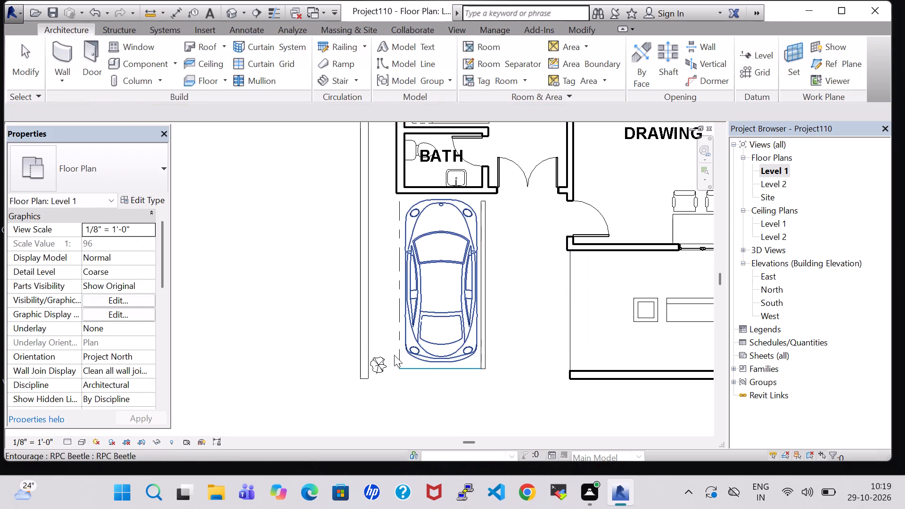
# Move the Agave plant from beside the driveway into the front yard's corner near the entrance door, about 2' 0" from the house wall.
pyautogui.click(376, 361)
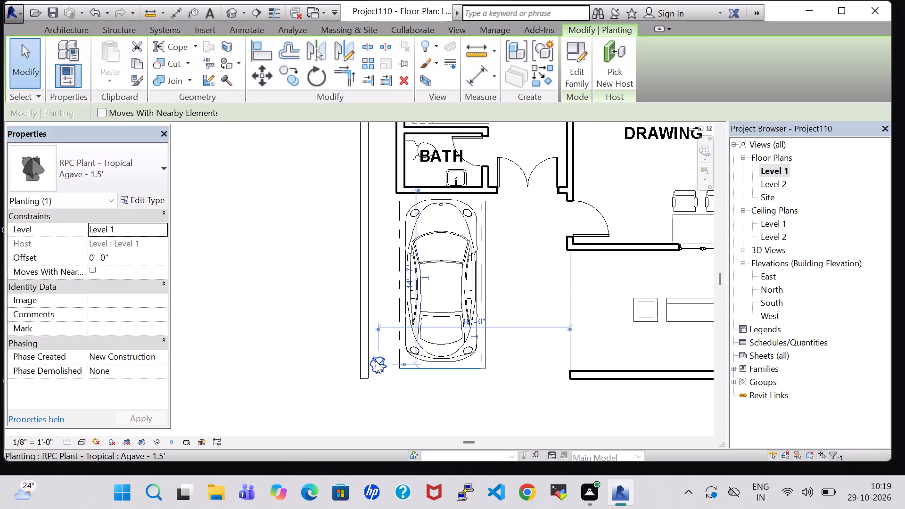
pyautogui.moveTo(376, 361); pyautogui.dragTo(447, 352)
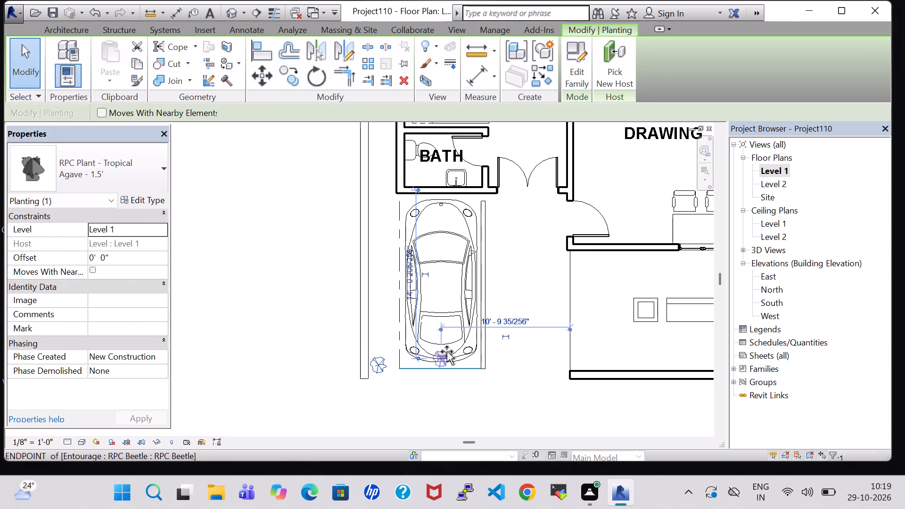
pyautogui.moveTo(447, 352); pyautogui.dragTo(583, 262)
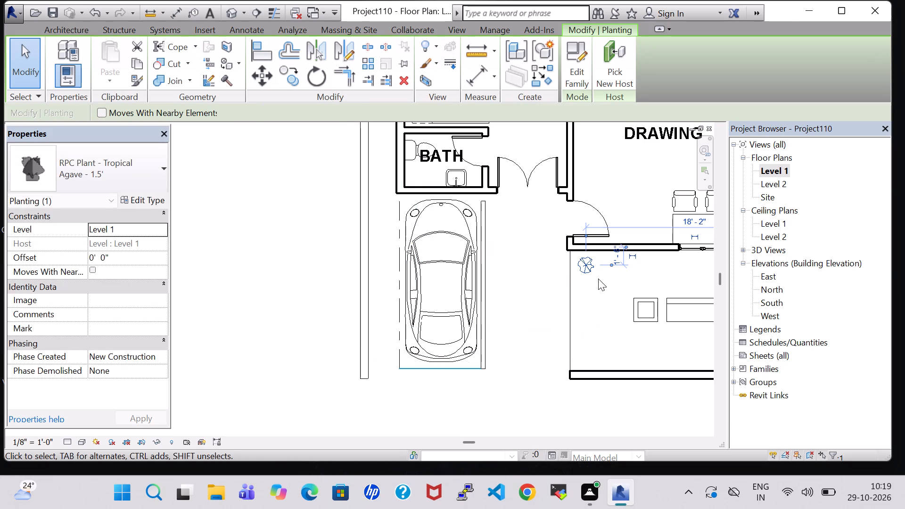
pyautogui.scroll(4, 601, 280)
pyautogui.moveTo(601, 280); pyautogui.dragTo(556, 285, button='middle')
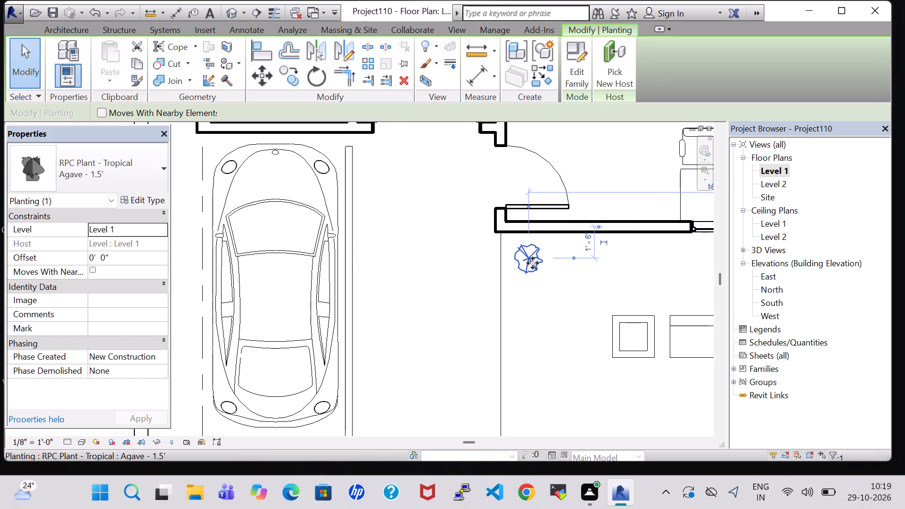
pyautogui.click(533, 263)
pyautogui.press('Down')
pyautogui.press('Down')
pyautogui.press('Down')
pyautogui.press('Right')
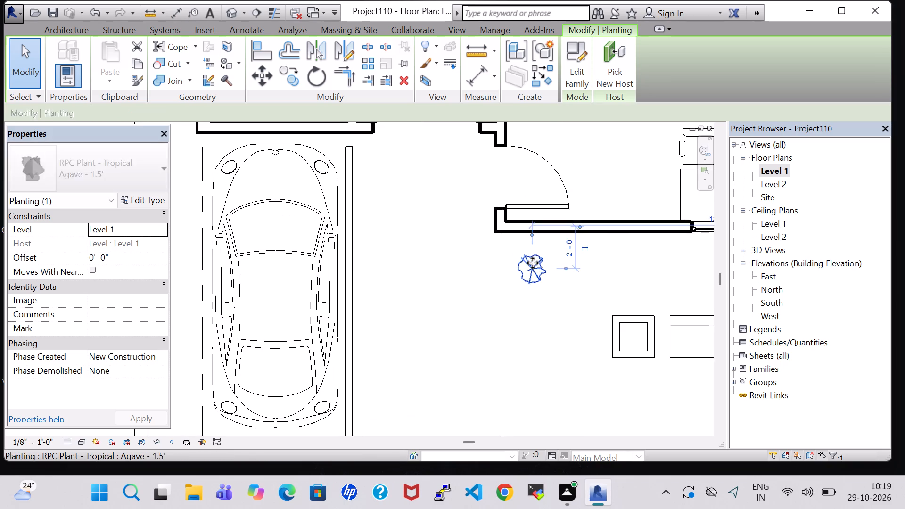
pyautogui.press('Right')
pyautogui.press('Right')
pyautogui.press('Right')
pyautogui.click(520, 293)
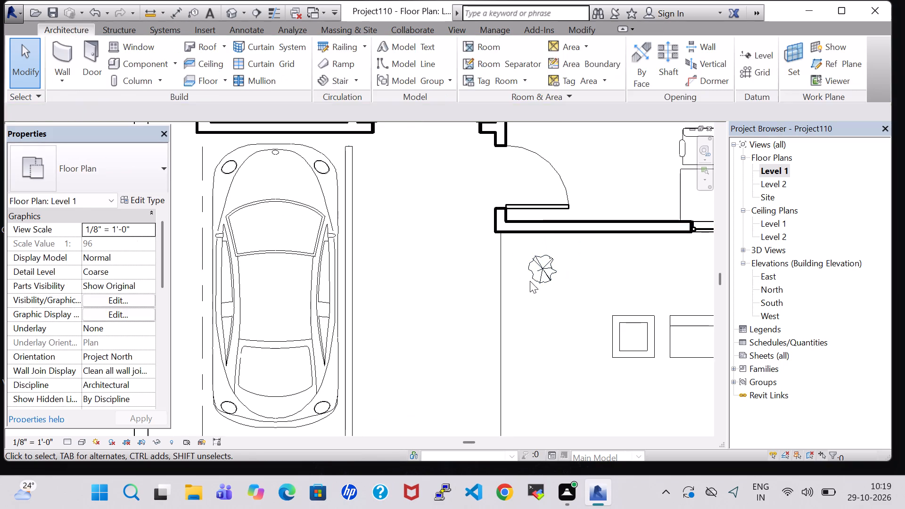
# Change the front-yard corner plant's type to RPC Plant - Tropical Jungle Flame - 3'.
pyautogui.click(531, 279)
pyautogui.rightClick(531, 279)
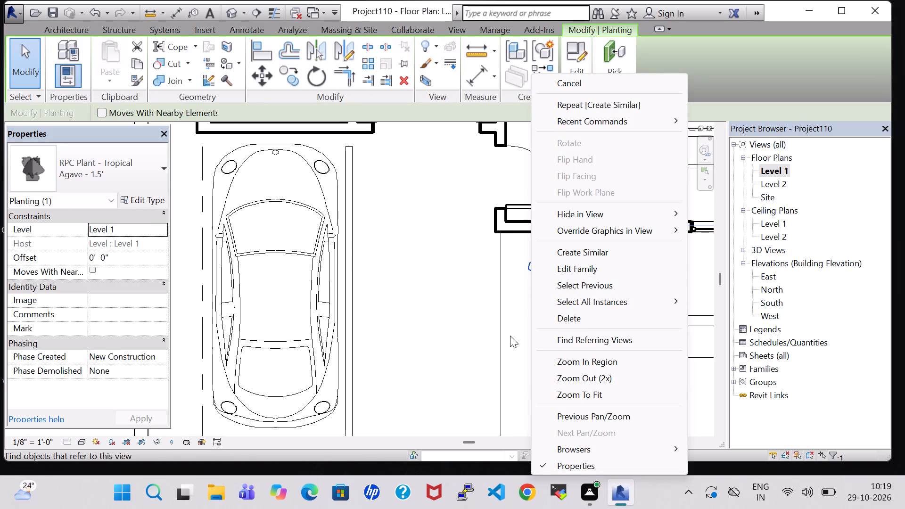
pyautogui.click(510, 336)
pyautogui.click(550, 279)
pyautogui.click(104, 183)
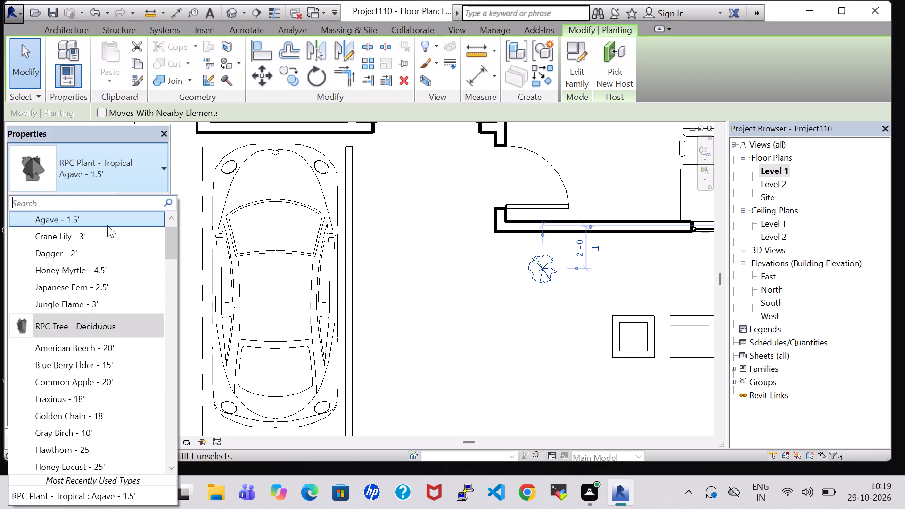
pyautogui.click(100, 297)
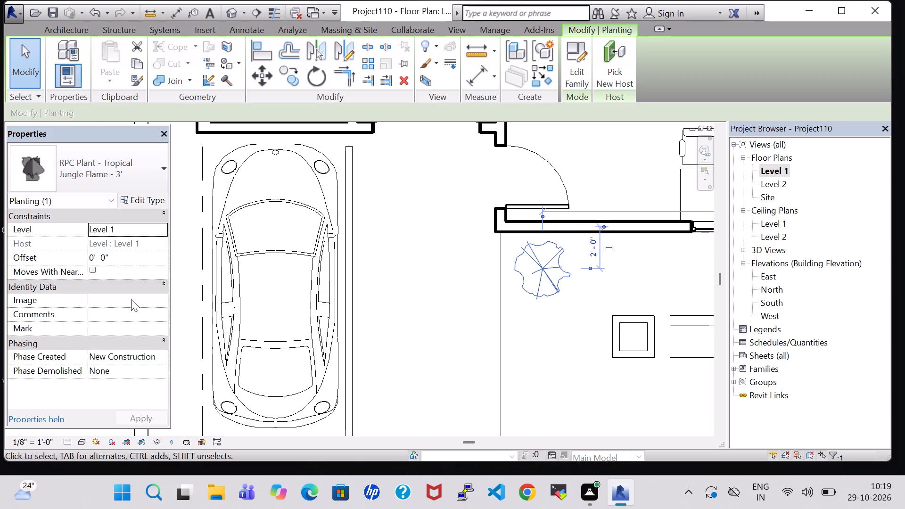
pyautogui.click(559, 329)
# Place a second Jungle Flame - 3' plant near the front boundary wall, about 8' 6" from the house wall.
pyautogui.rightClick(539, 280)
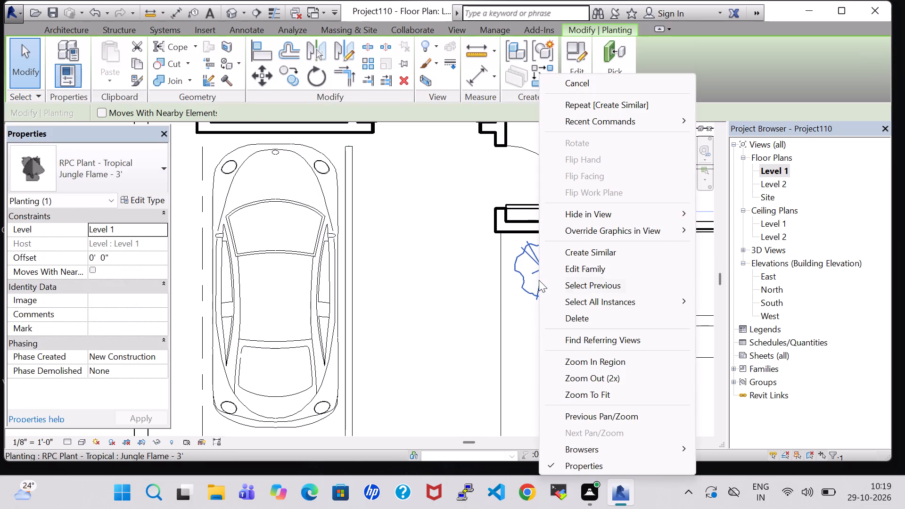
pyautogui.click(617, 254)
pyautogui.moveTo(571, 412); pyautogui.dragTo(544, 309, button='middle')
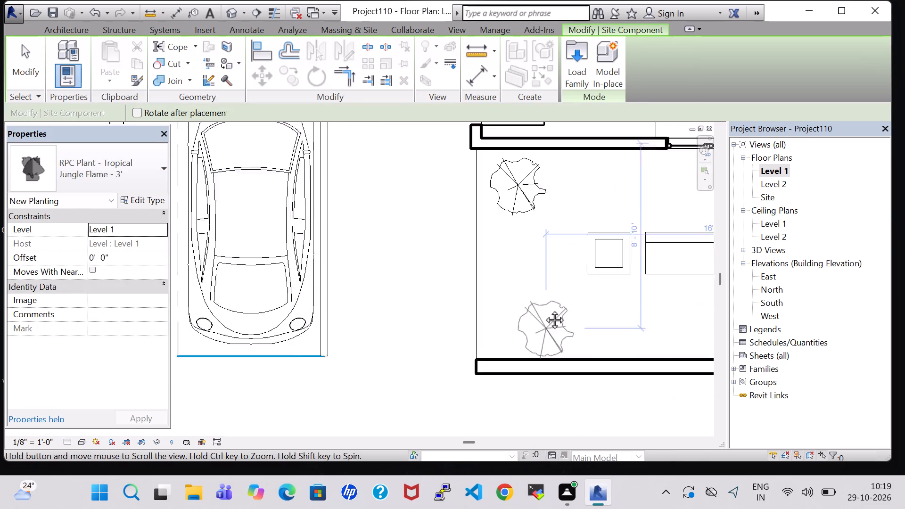
pyautogui.moveTo(544, 309); pyautogui.dragTo(544, 286, button='middle')
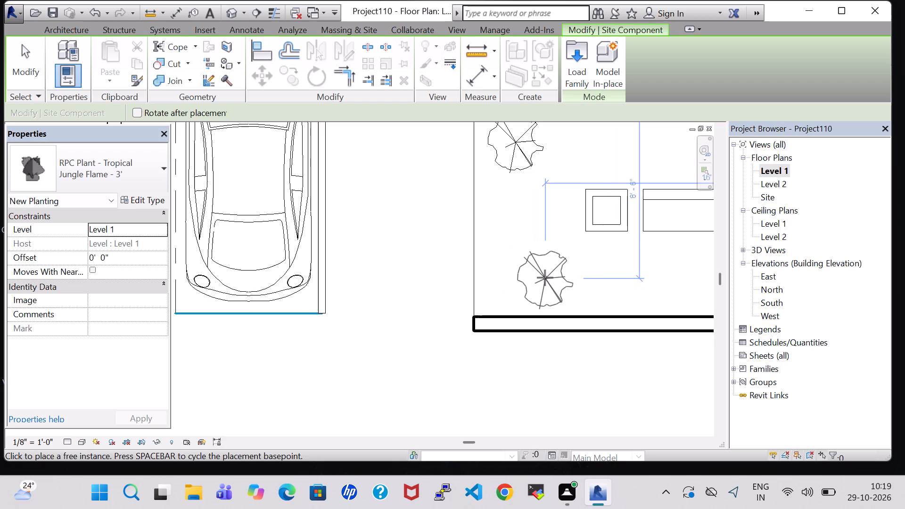
pyautogui.click(545, 278)
pyautogui.press('Escape')
pyautogui.press('Escape')
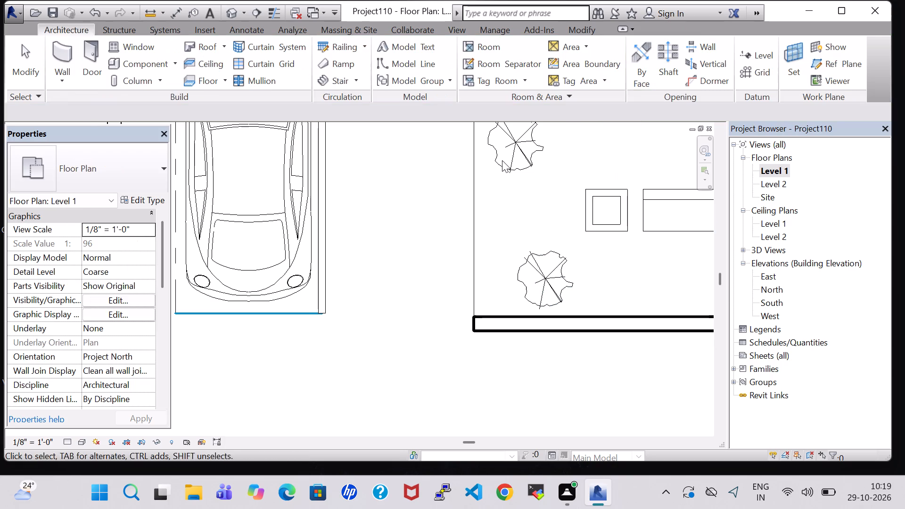
# Nudge the Jungle Flame plant near the house wall slightly toward the yard's open driveway-side edge.
pyautogui.click(502, 141)
pyautogui.press('Left')
pyautogui.press('Left')
pyautogui.press('Left')
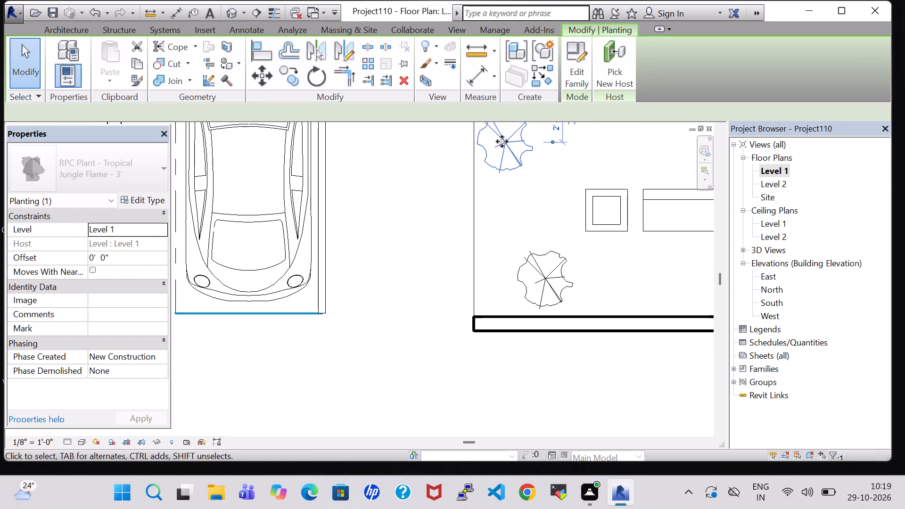
# Change the plant near the front boundary wall on the driveway side to RPC Plant - Tropical Crane Lily - 3'.
pyautogui.click(533, 275)
pyautogui.click(77, 162)
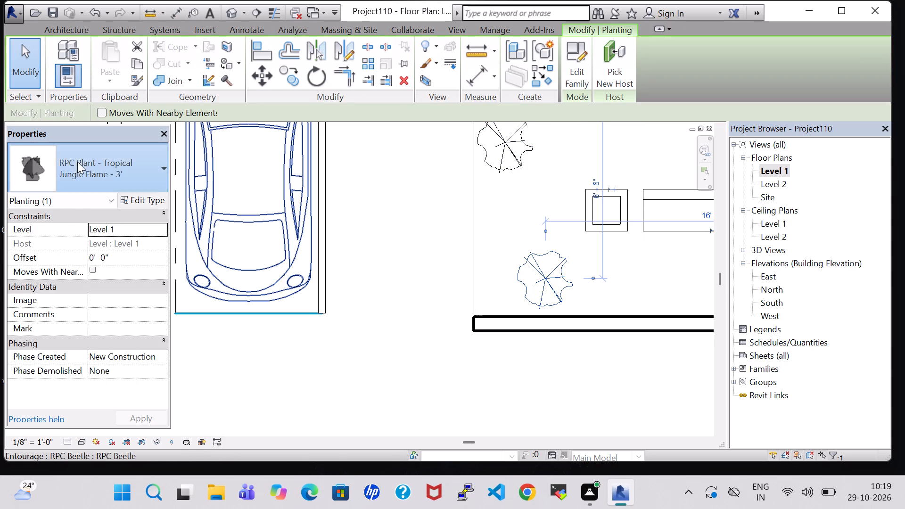
pyautogui.scroll(1, 99, 240)
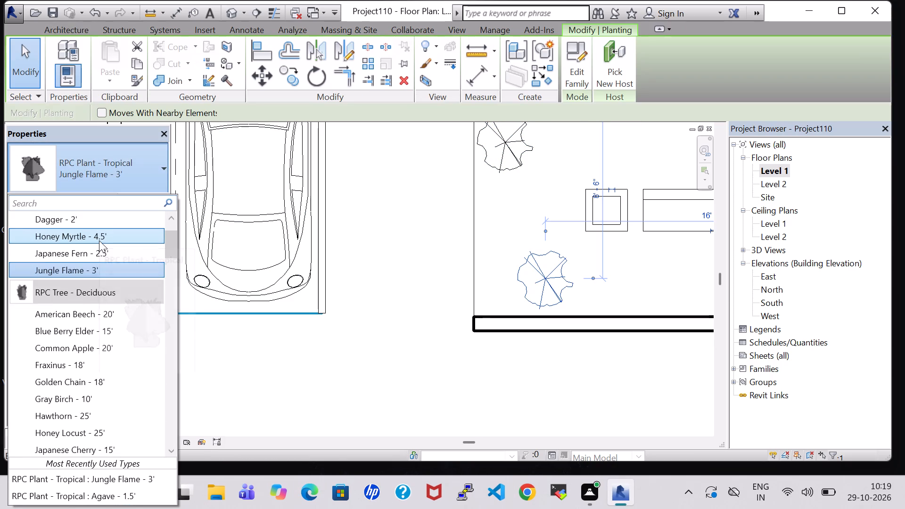
pyautogui.scroll(1, 99, 240)
pyautogui.click(99, 240)
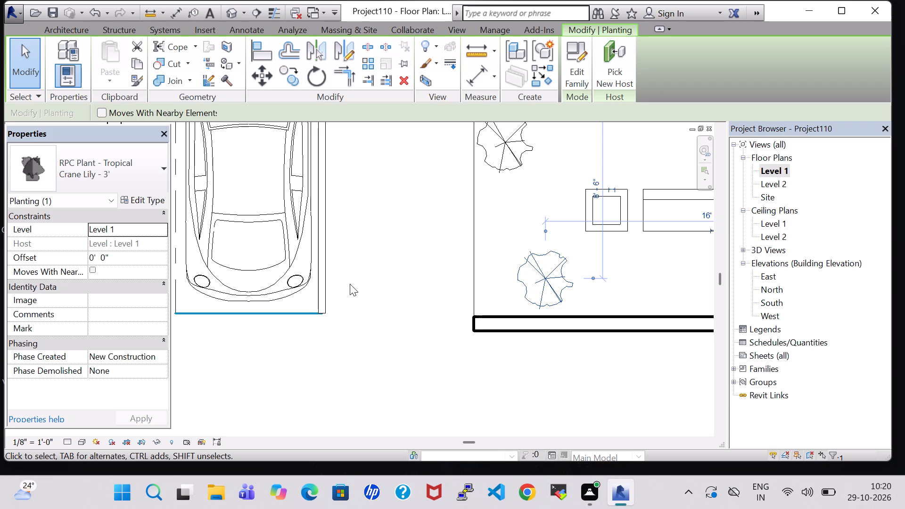
pyautogui.scroll(-2, 361, 285)
pyautogui.click(377, 215)
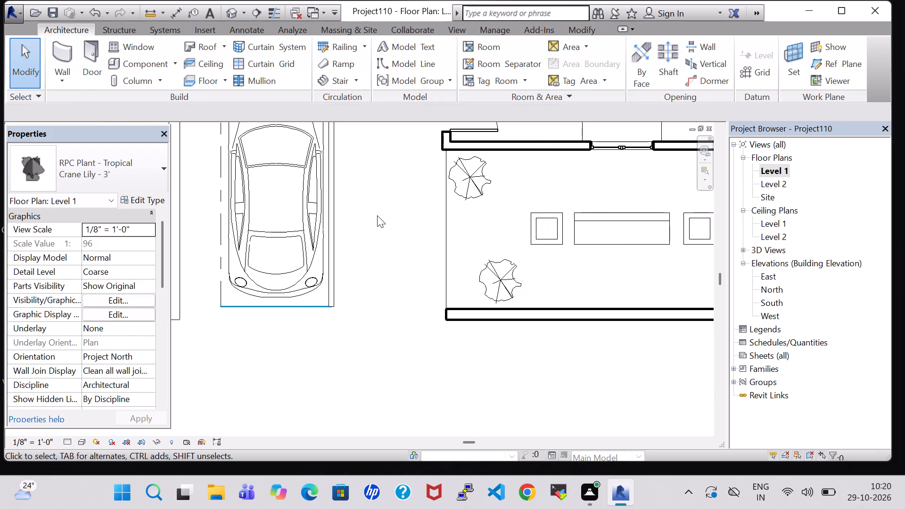
# Place a Crane Lily - 3' plant in the yard's far corner near the house wall, about 2' 5" from the side wall.
pyautogui.moveTo(377, 215); pyautogui.dragTo(313, 305, button='middle')
pyautogui.click(446, 356)
pyautogui.rightClick(446, 356)
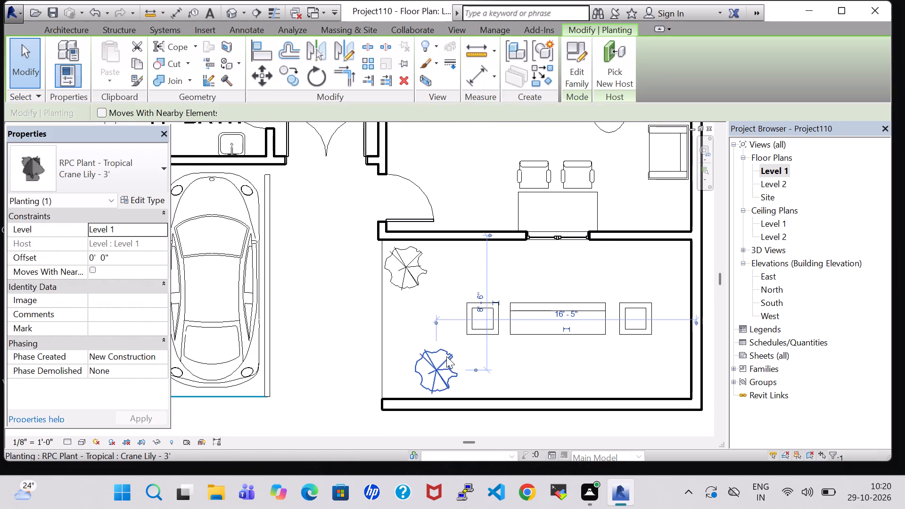
pyautogui.click(537, 257)
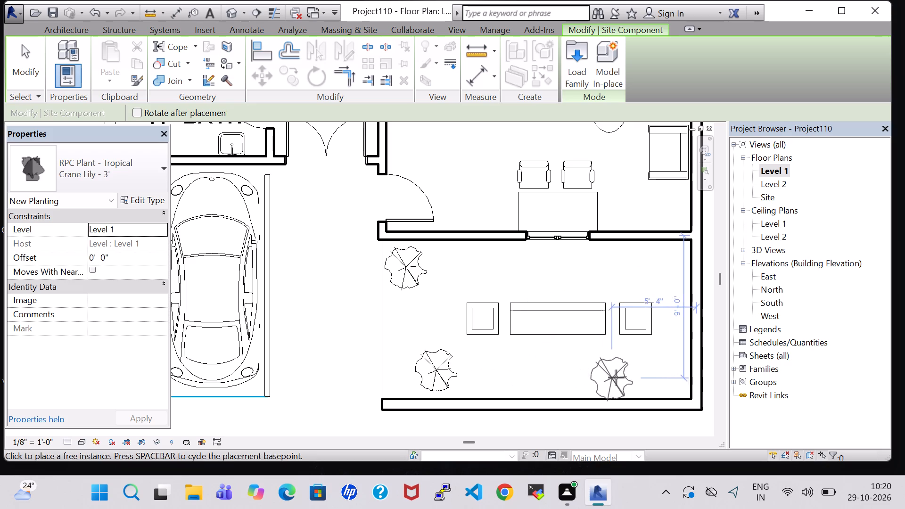
pyautogui.click(658, 269)
pyautogui.press('Escape')
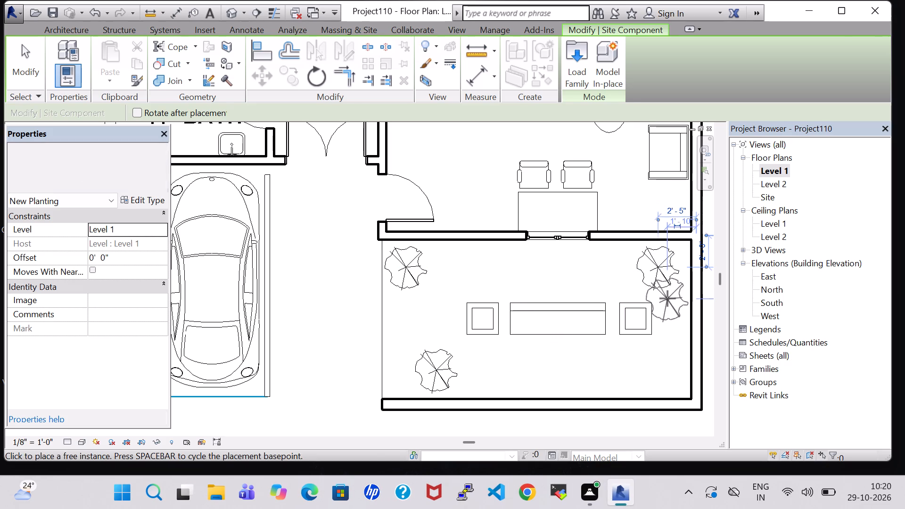
pyautogui.press('Escape')
# Place a Jungle Flame - 3' plant in the front boundary corner, about 2' 0" from the side wall and 8' 6" from the house wall.
pyautogui.click(416, 272)
pyautogui.rightClick(416, 272)
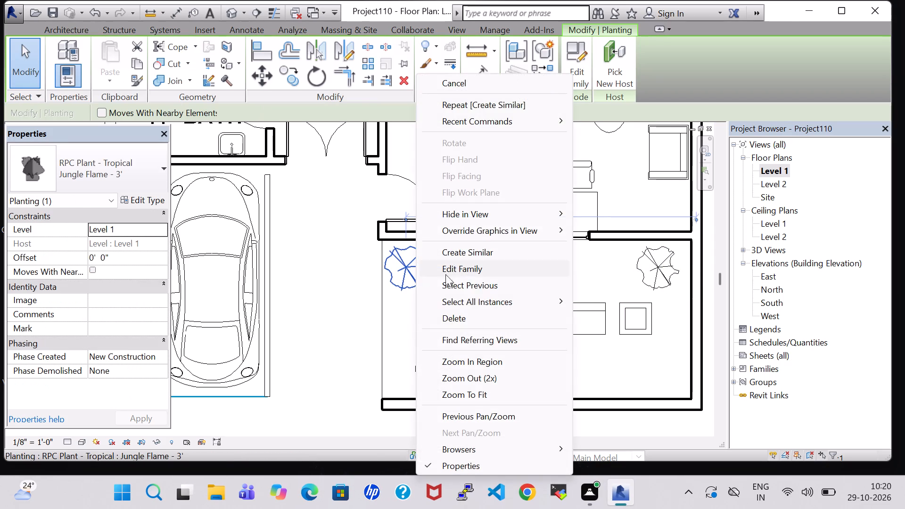
pyautogui.click(485, 255)
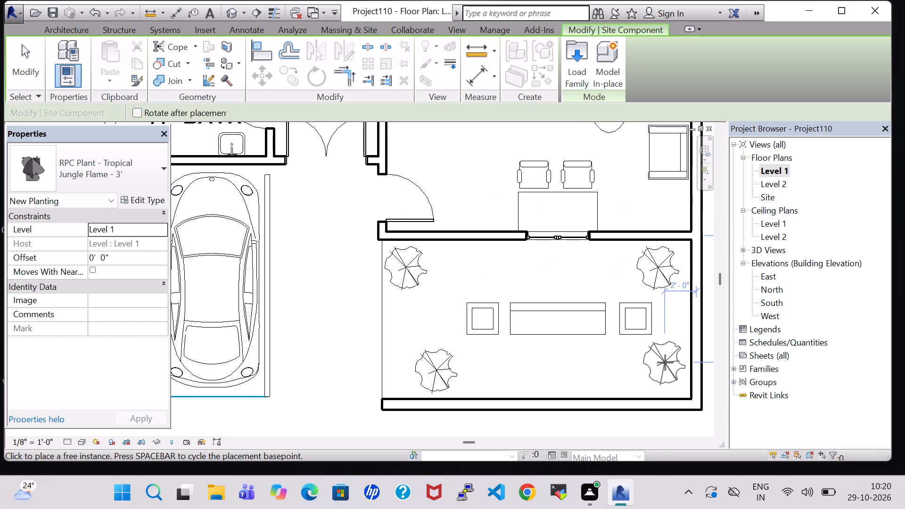
pyautogui.click(665, 366)
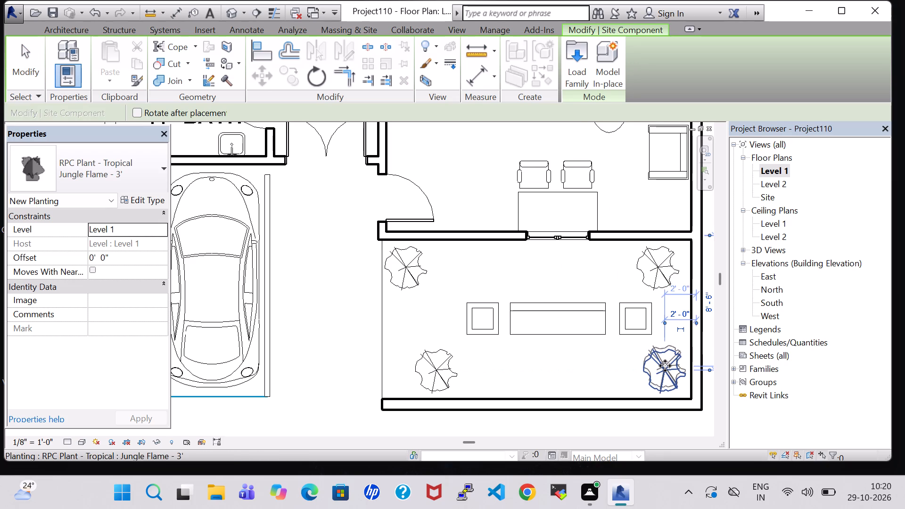
pyautogui.press('Escape')
pyautogui.press('Escape')
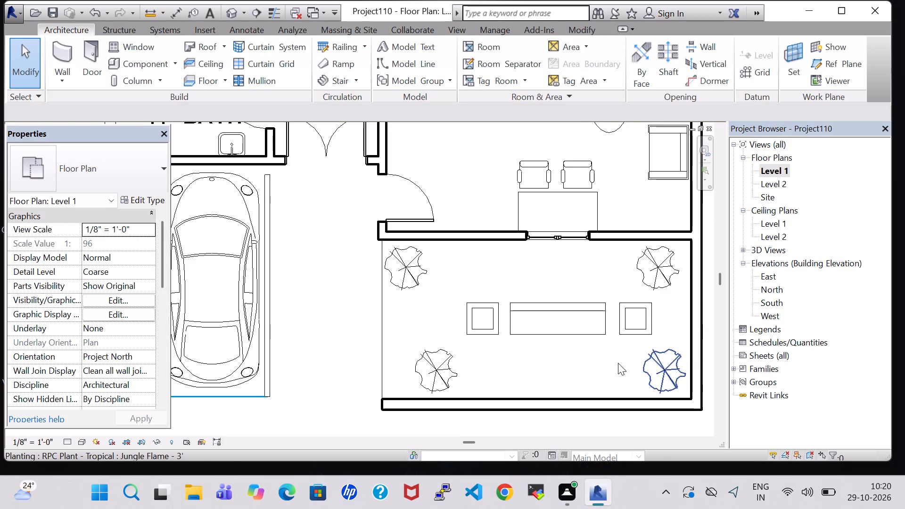
# Place two Agave - 1.5' plants like the drawing room's along the house wall, about 14' 5" and 5' 6" from the yard's side wall.
pyautogui.scroll(-4, 354, 333)
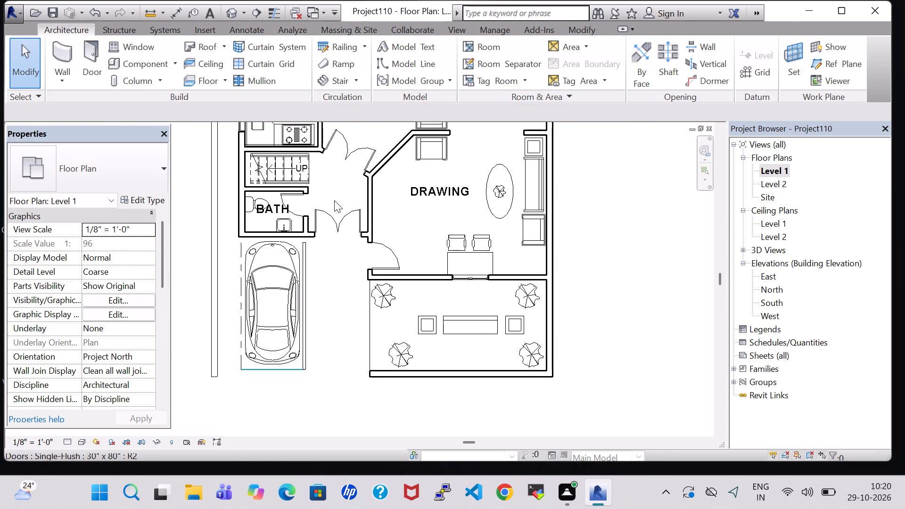
pyautogui.click(495, 194)
pyautogui.rightClick(495, 194)
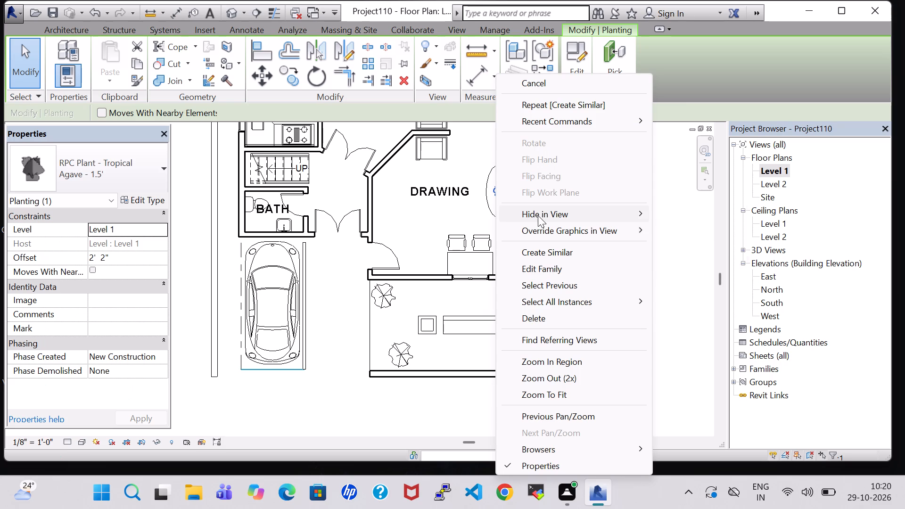
pyautogui.click(557, 252)
pyautogui.click(419, 301)
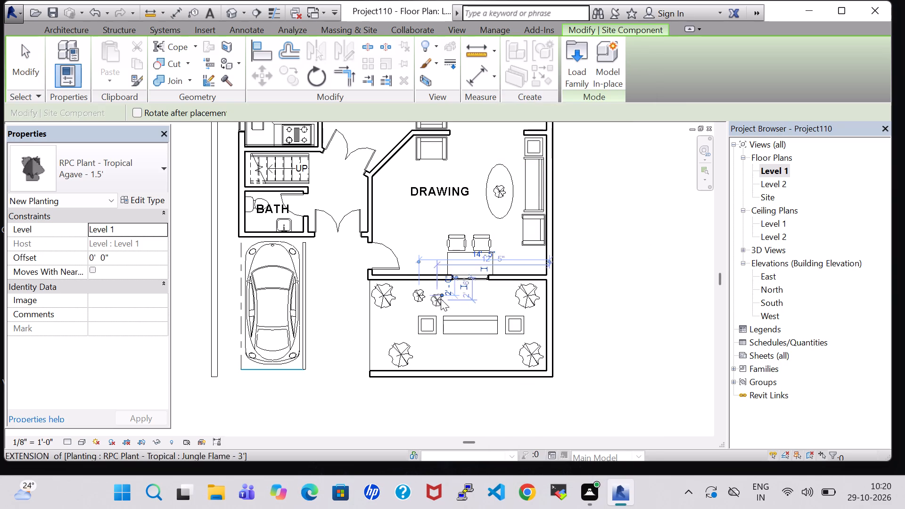
pyautogui.click(441, 293)
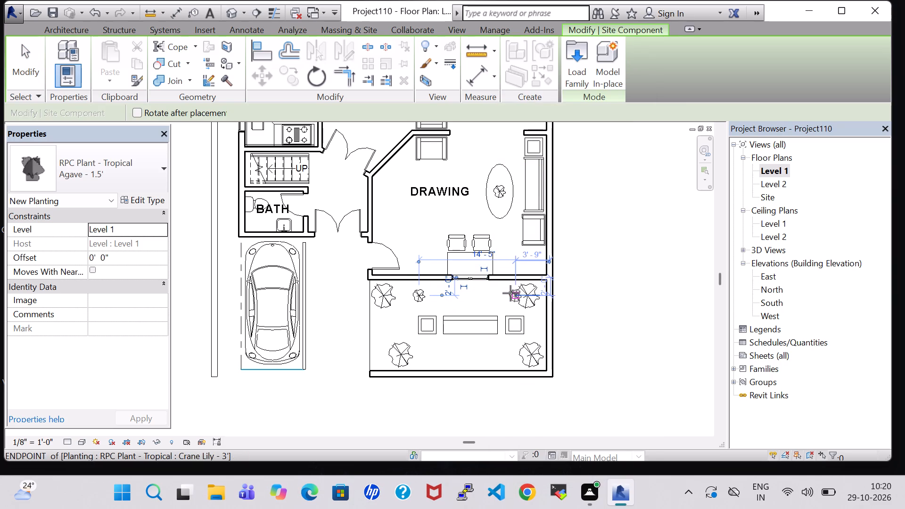
pyautogui.click(503, 293)
# Place a row of five Agave - 1.5' plants along the front boundary wall, between the two larger plants.
pyautogui.scroll(2, 501, 353)
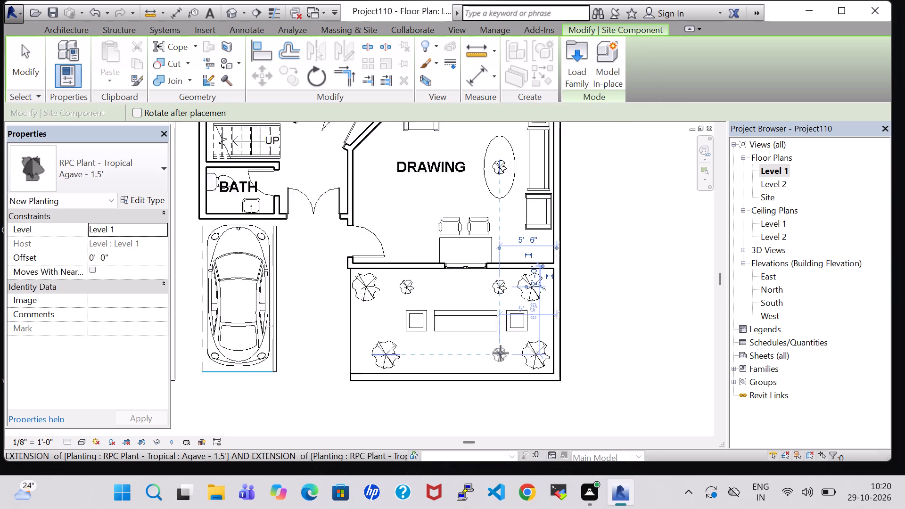
pyautogui.scroll(4, 502, 363)
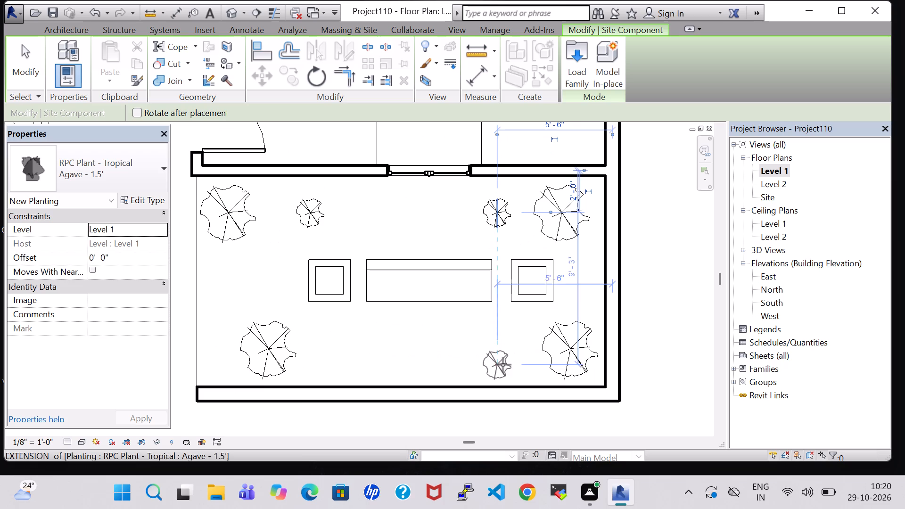
pyautogui.click(527, 367)
pyautogui.click(478, 369)
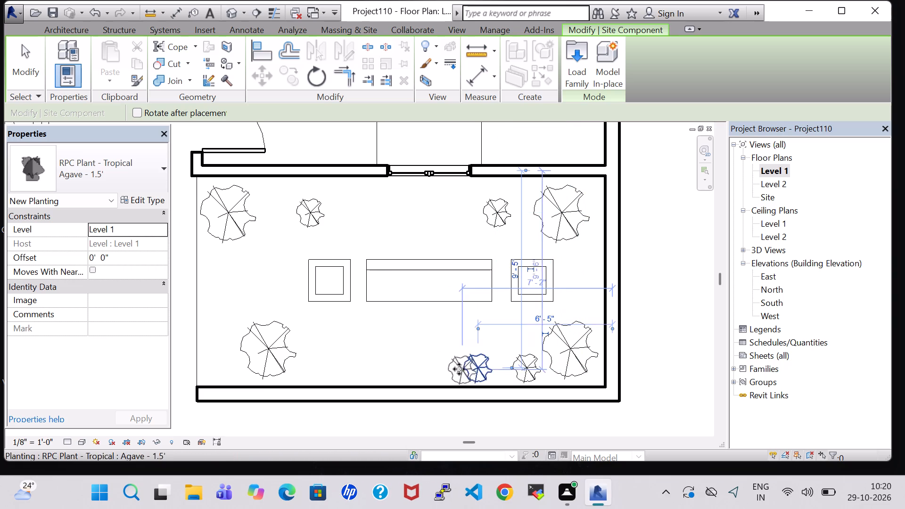
pyautogui.click(423, 371)
pyautogui.click(378, 371)
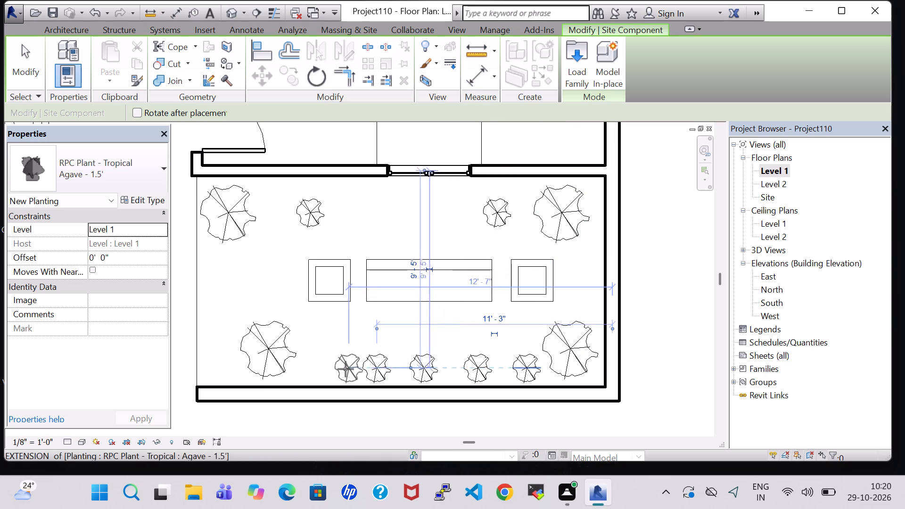
pyautogui.click(332, 369)
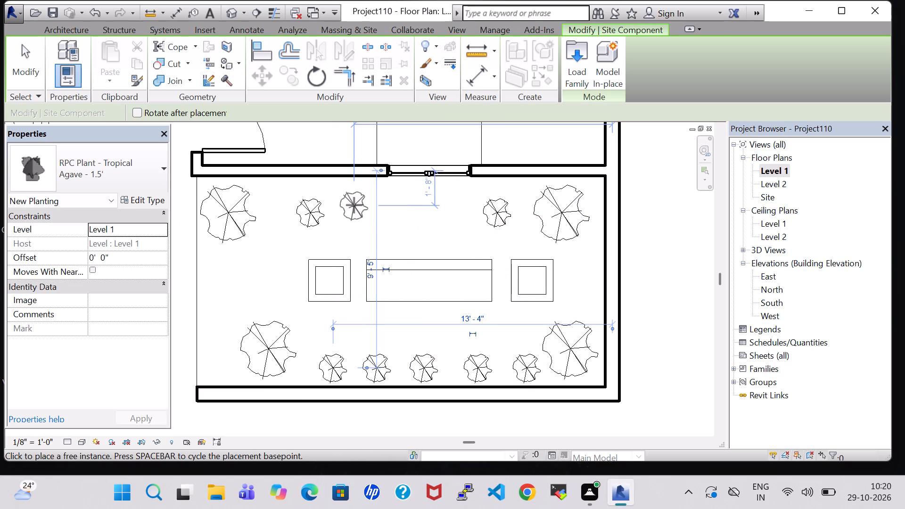
# Place another Agave - 1.5' plant along the house wall, just beside the existing Agave on the driveway side.
pyautogui.click(350, 206)
pyautogui.press('Escape')
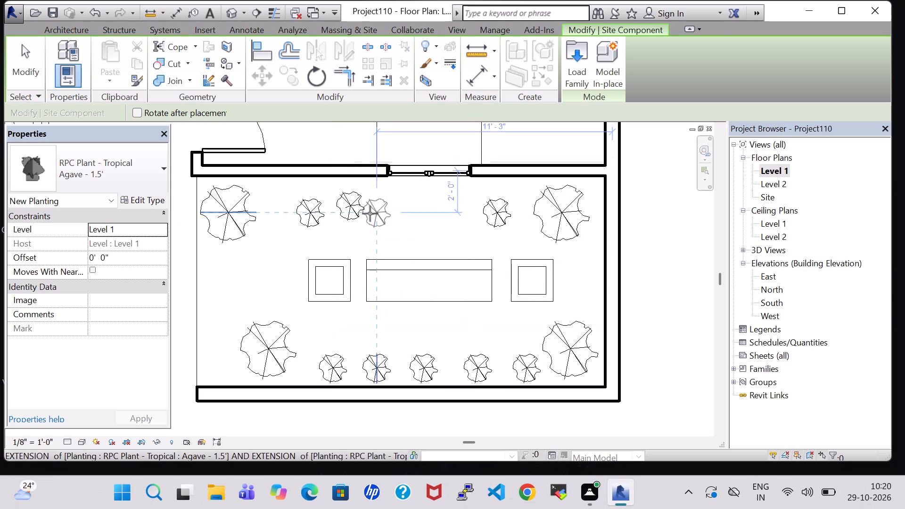
pyautogui.press('Escape')
# Nudge the Agave nearest the driveway to about 1' 6" from the house wall and 15' 1" from the side wall.
pyautogui.click(318, 212)
pyautogui.press('Up')
pyautogui.press('Up')
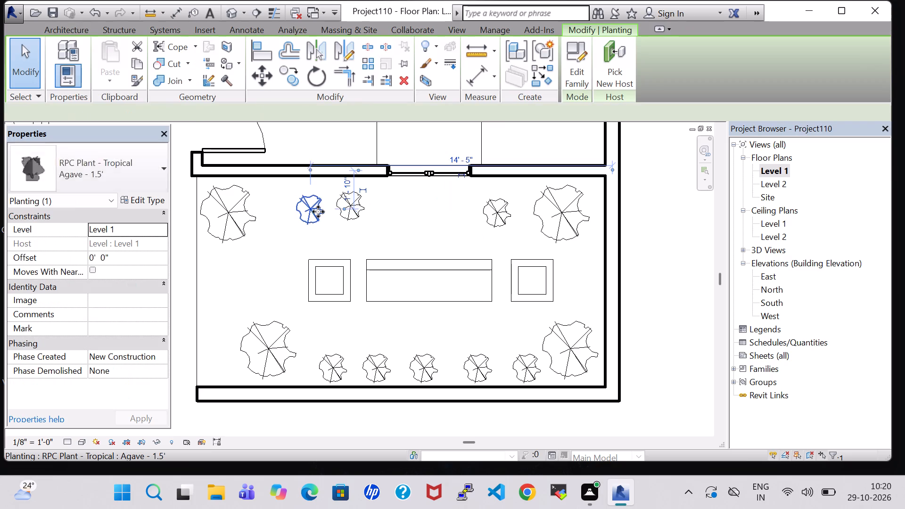
pyautogui.press('Up')
pyautogui.press('Left')
pyautogui.press('Left')
pyautogui.press('Left')
pyautogui.press('Left')
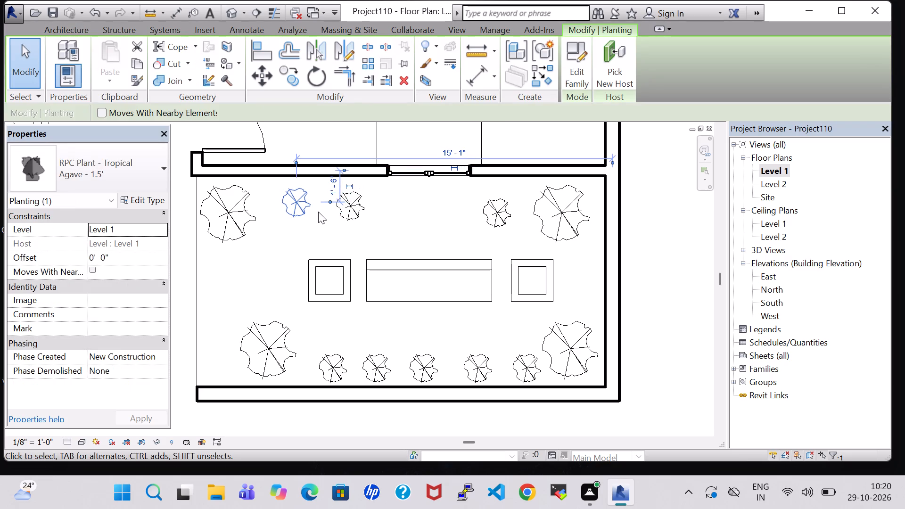
pyautogui.click(414, 222)
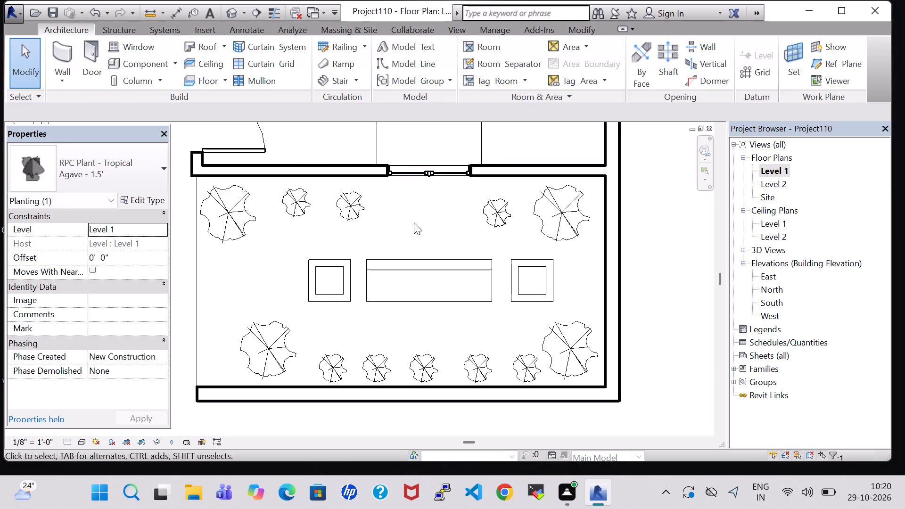
# Nudge the second Agave from the driveway side to about 1' 4" from the house wall and 12' 8" from the side wall.
pyautogui.click(346, 204)
pyautogui.press('Up')
pyautogui.press('Up')
pyautogui.press('Left')
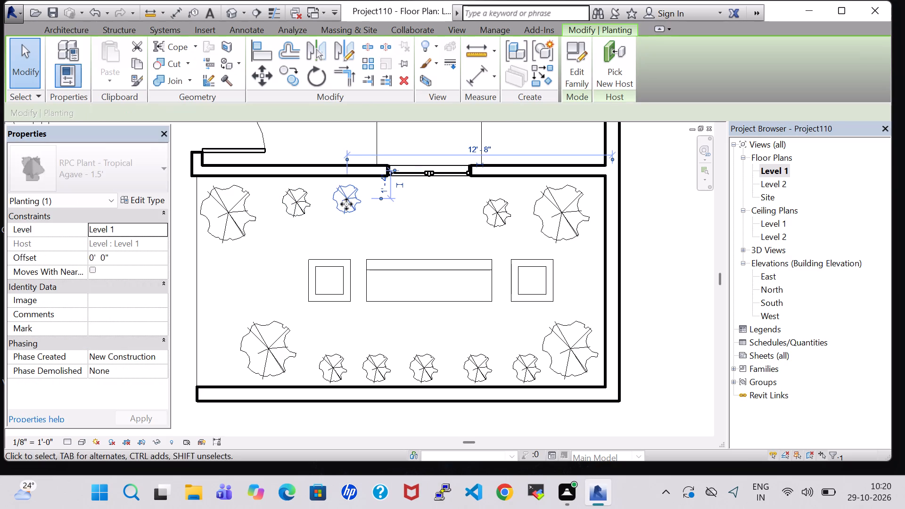
# Nudge the Agave beside the far-corner Crane Lily to about 1' 6" from the house wall and 5' 2" from the side wall.
pyautogui.click(487, 211)
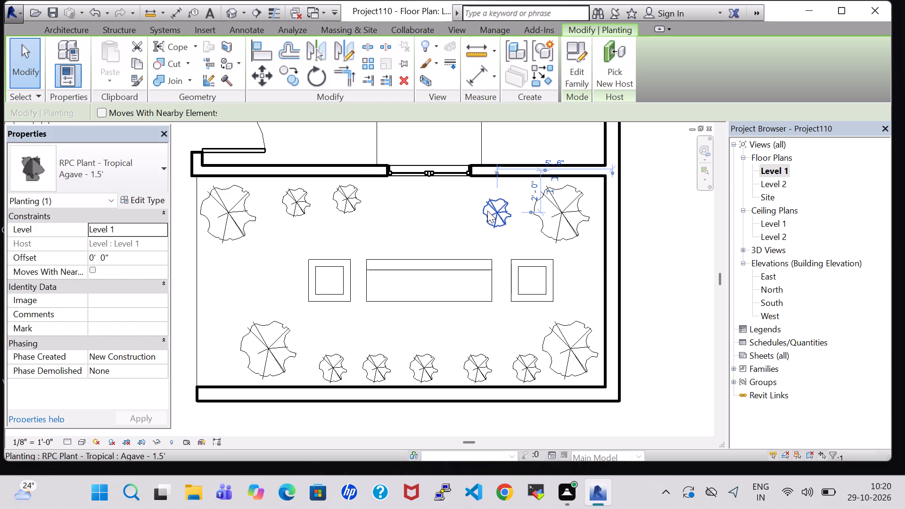
pyautogui.press('Up')
pyautogui.press('Up')
pyautogui.press('Up')
pyautogui.press('Right')
pyautogui.press('Right')
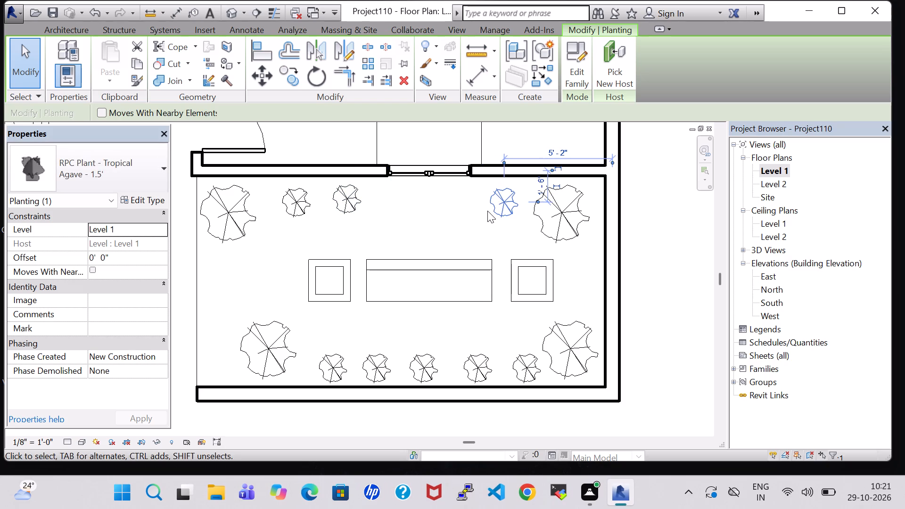
# Place two more Agave - 1.5' plants by the window, about 10' 5" and 7' 5" from the side wall.
pyautogui.click(352, 210)
pyautogui.rightClick(352, 210)
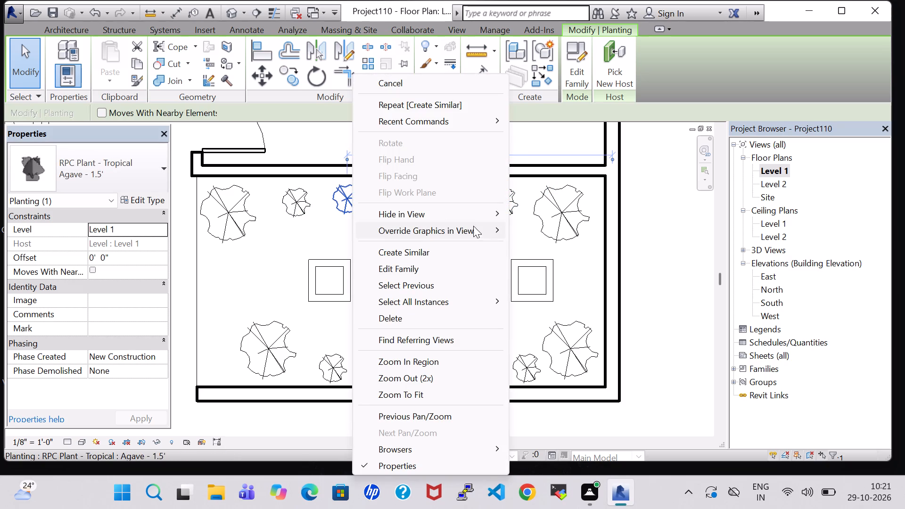
pyautogui.click(456, 248)
pyautogui.click(395, 201)
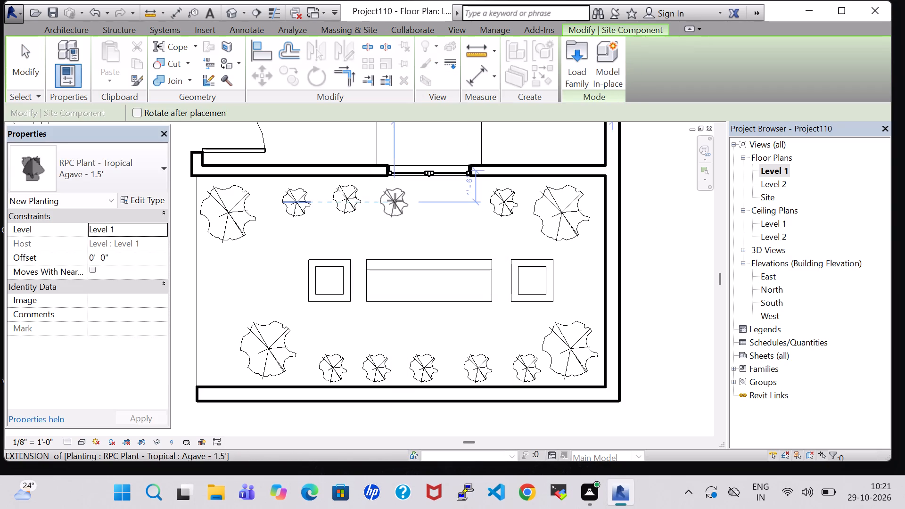
pyautogui.click(456, 201)
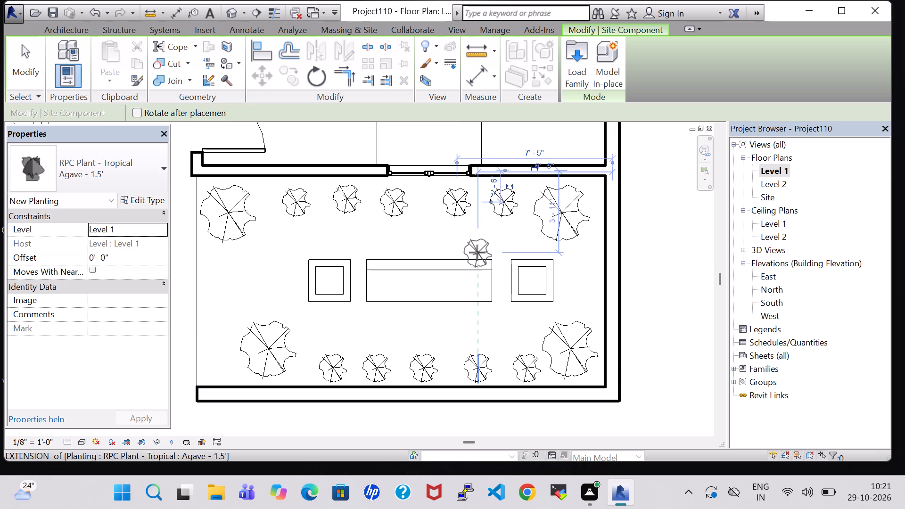
pyautogui.press('Escape')
pyautogui.press('Escape')
# Nudge the three Agaves from the window to the far corner to about 1' 4" from the house wall, the first 10' 3" from the side wall.
pyautogui.click(386, 199)
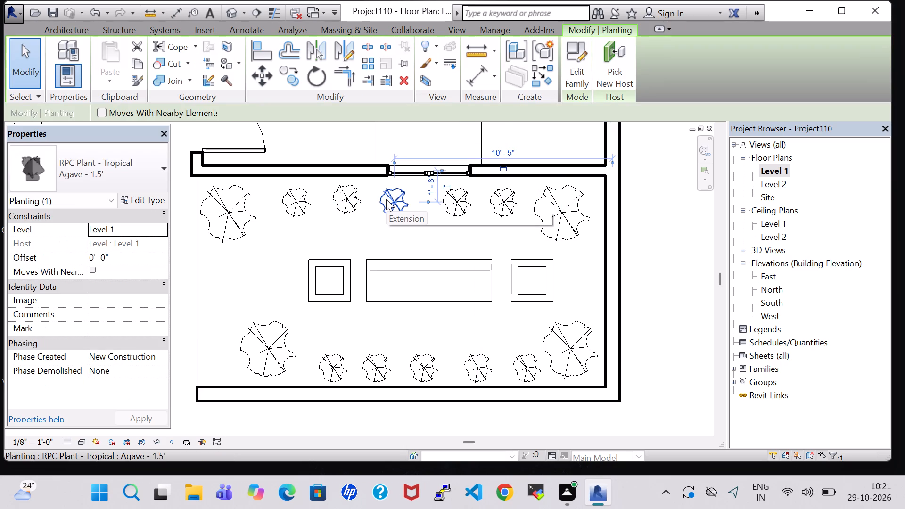
pyautogui.press('Up')
pyautogui.press('Right')
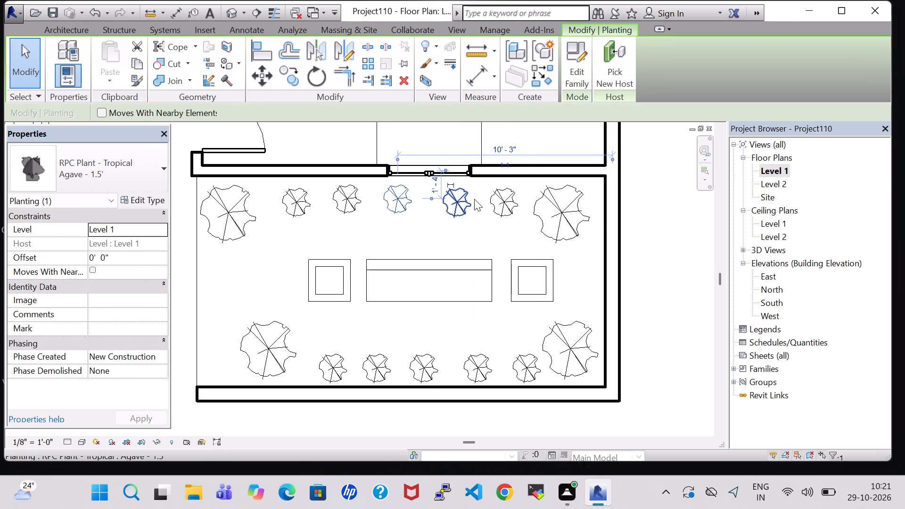
pyautogui.click(474, 199)
pyautogui.press('Up')
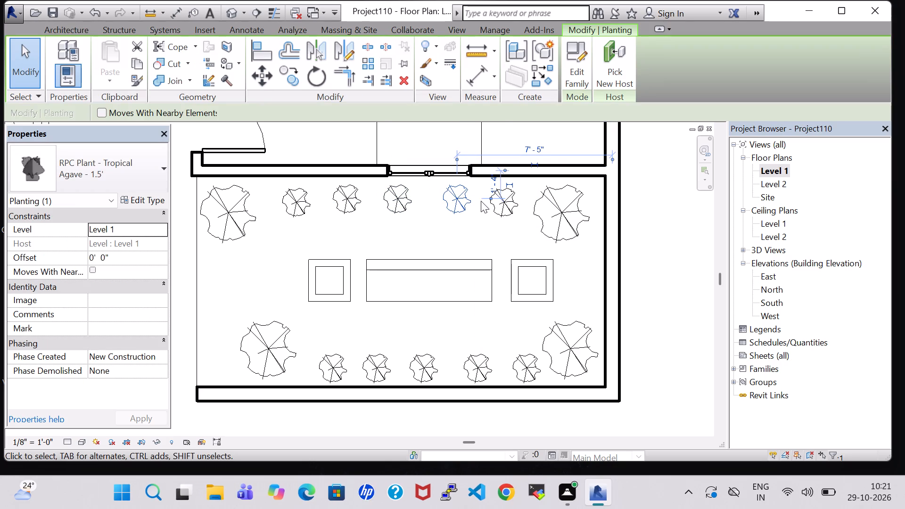
pyautogui.click(514, 214)
pyautogui.press('Up')
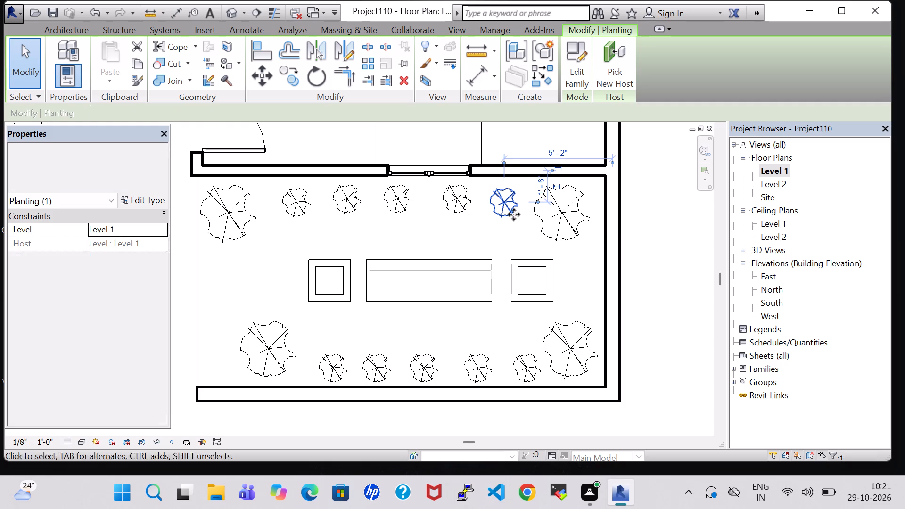
# Nudge the Agave nearest the driveway to about 1' 4" from the house wall, in line with the row.
pyautogui.click(282, 209)
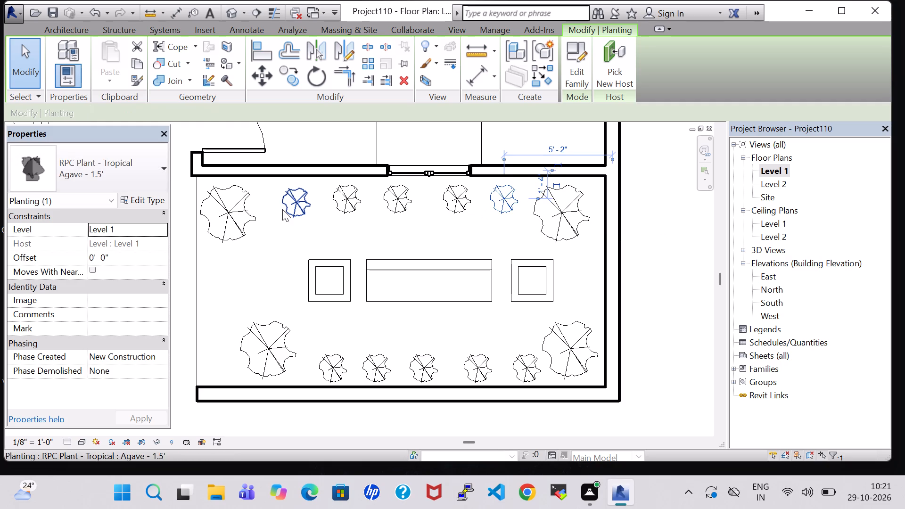
pyautogui.press('Up')
pyautogui.press('Up')
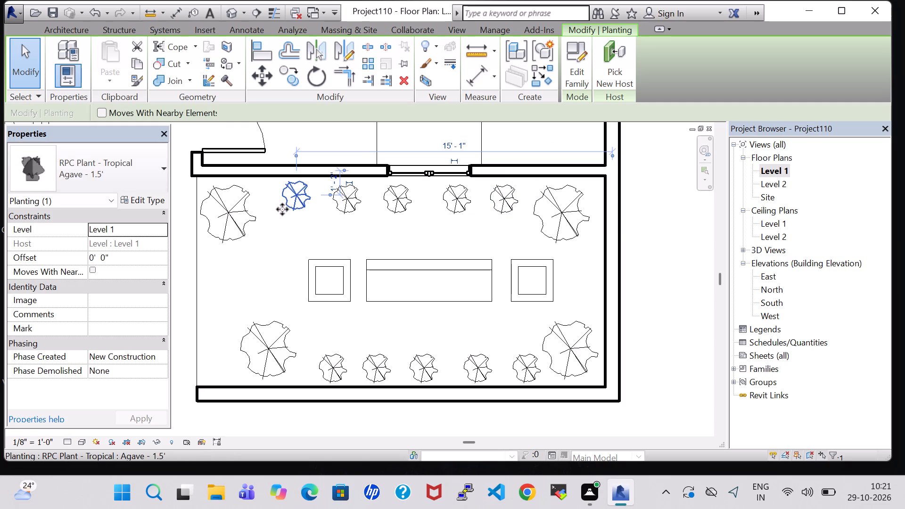
pyautogui.click(421, 228)
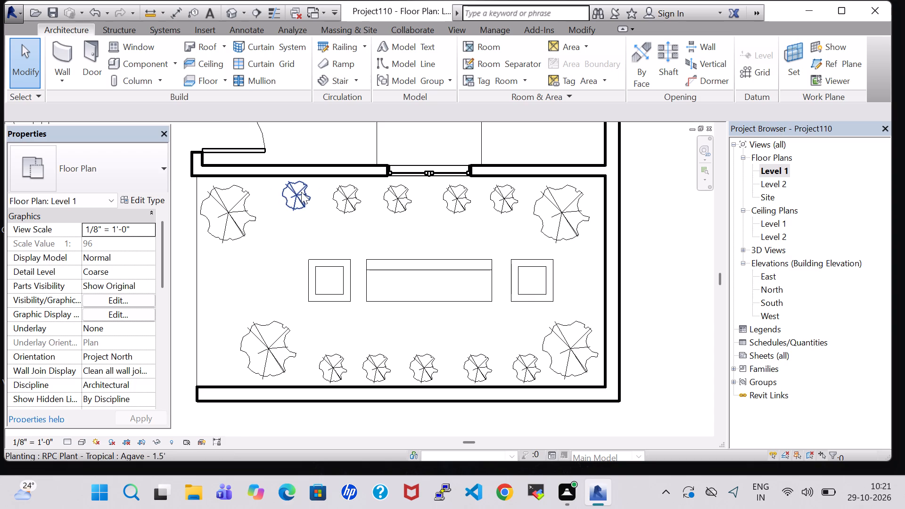
pyautogui.click(276, 191)
pyautogui.click(300, 191)
pyautogui.press('Down')
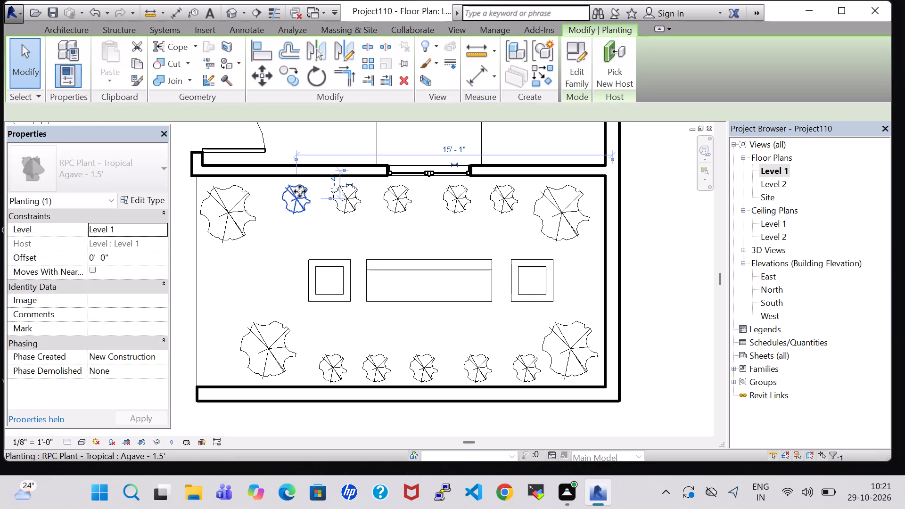
pyautogui.click(397, 227)
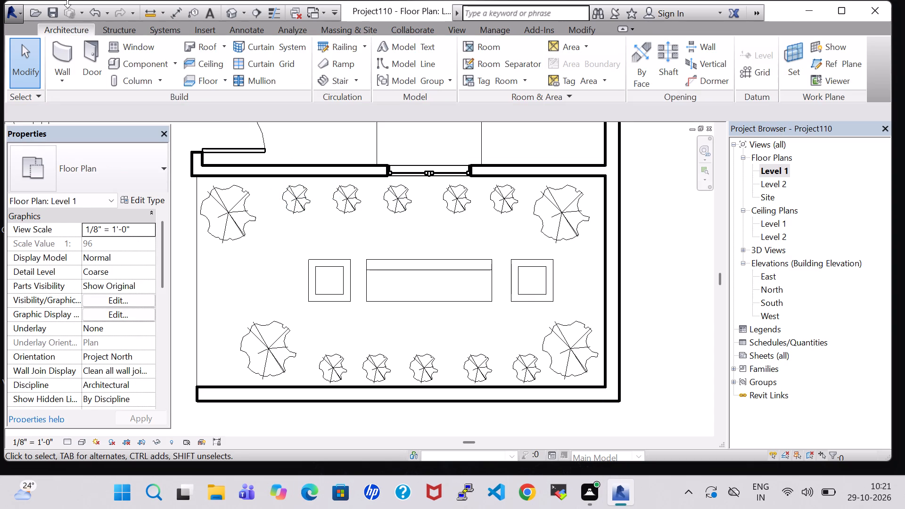
# Inspect the front yard and house front in the 3D view, from the top and from the front.
pyautogui.click(227, 11)
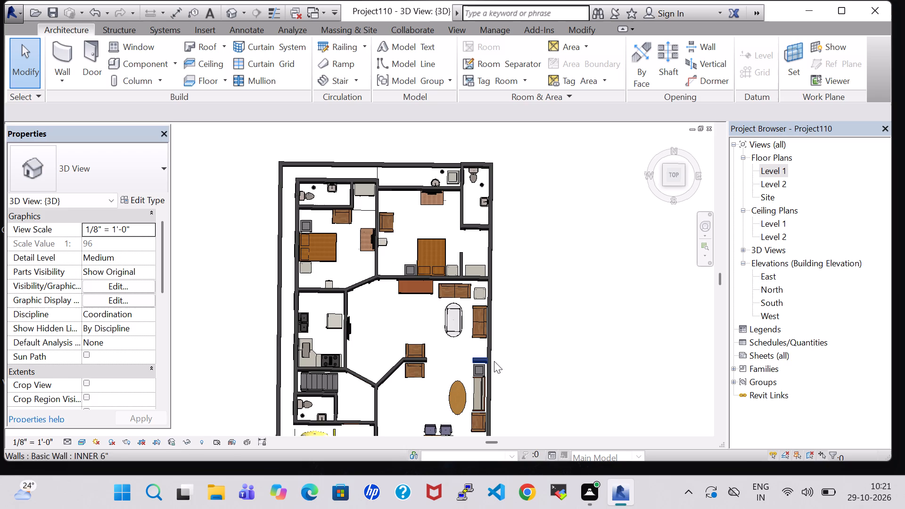
pyautogui.moveTo(630, 361); pyautogui.dragTo(605, 272, button='middle')
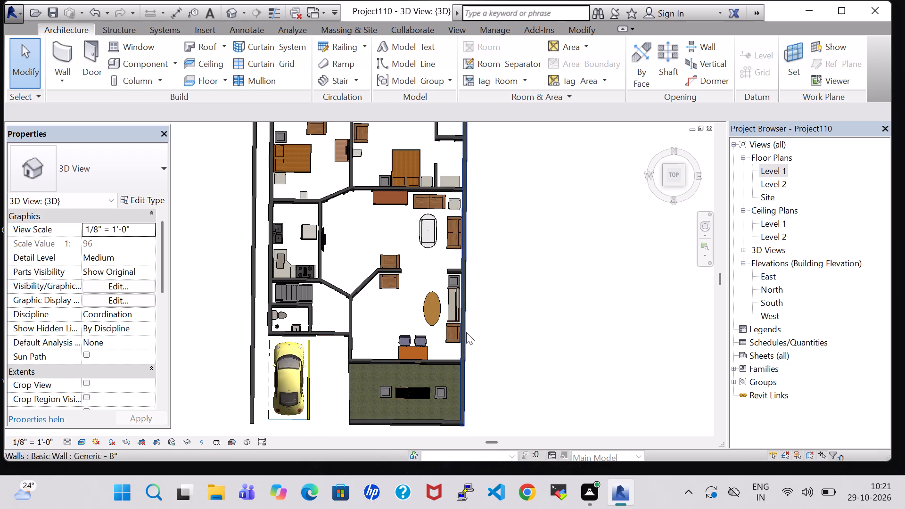
pyautogui.click(671, 200)
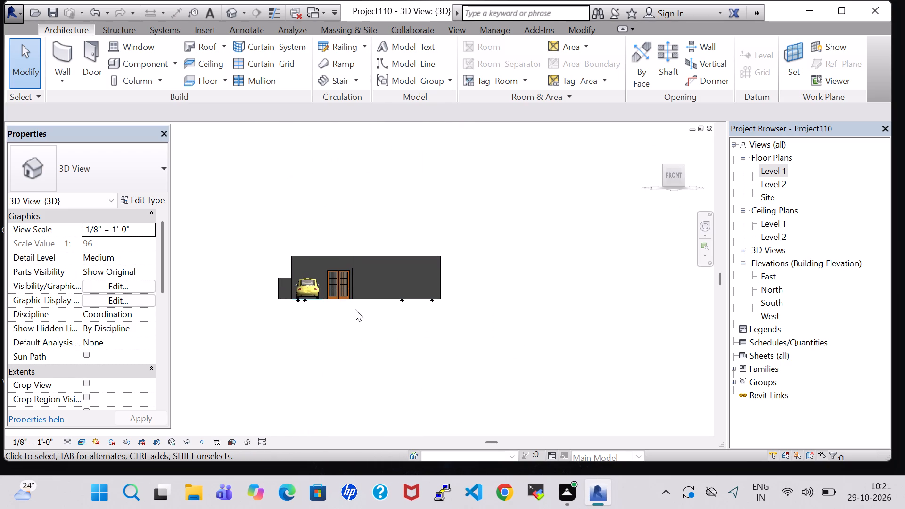
pyautogui.scroll(6, 355, 309)
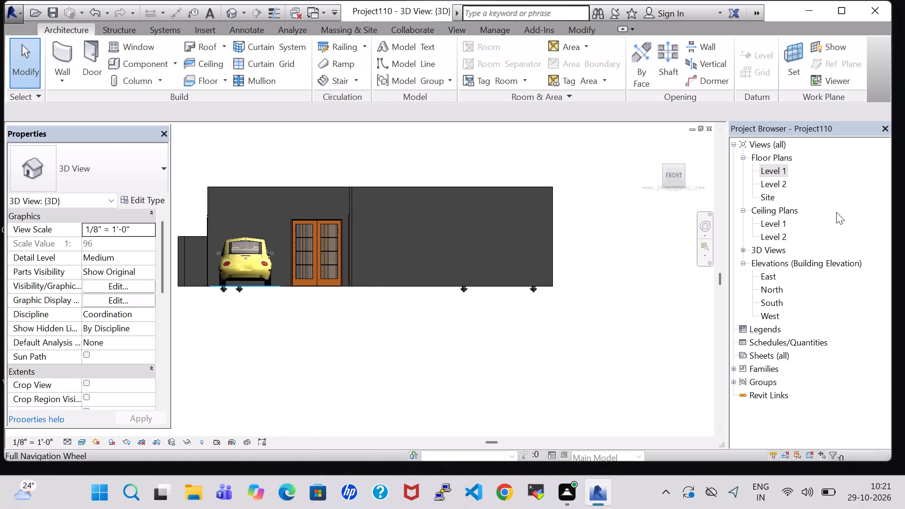
# On the Level 1 plan, split the Generic - 8" side wall where it meets the house's front wall.
pyautogui.doubleClick(761, 171)
pyautogui.scroll(-1, 633, 285)
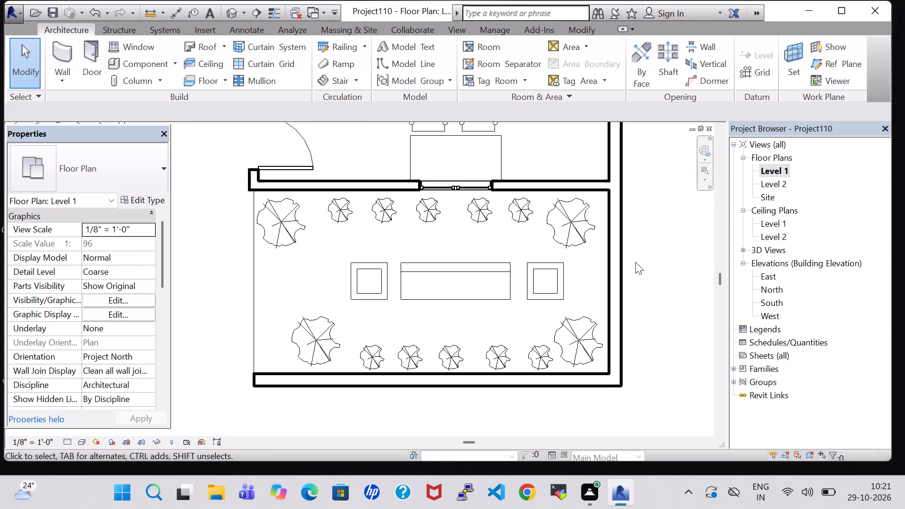
pyautogui.click(619, 262)
pyautogui.click(642, 246)
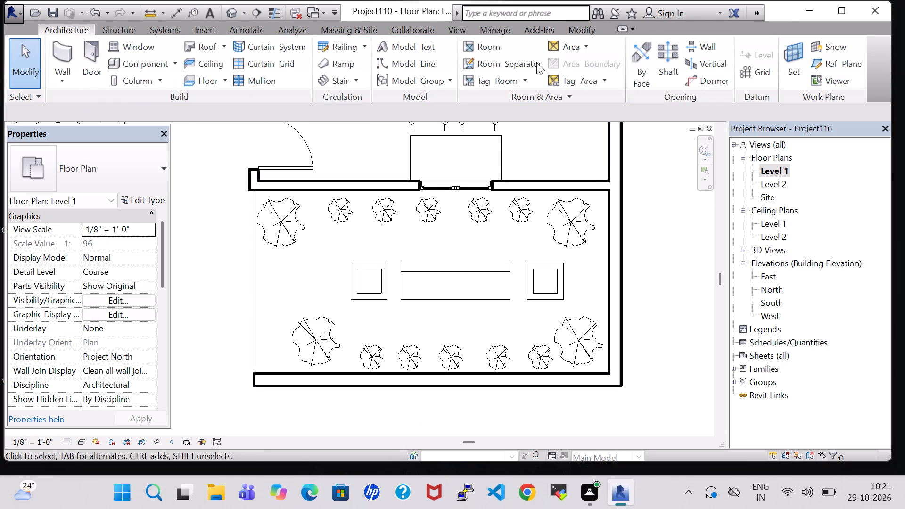
pyautogui.click(576, 26)
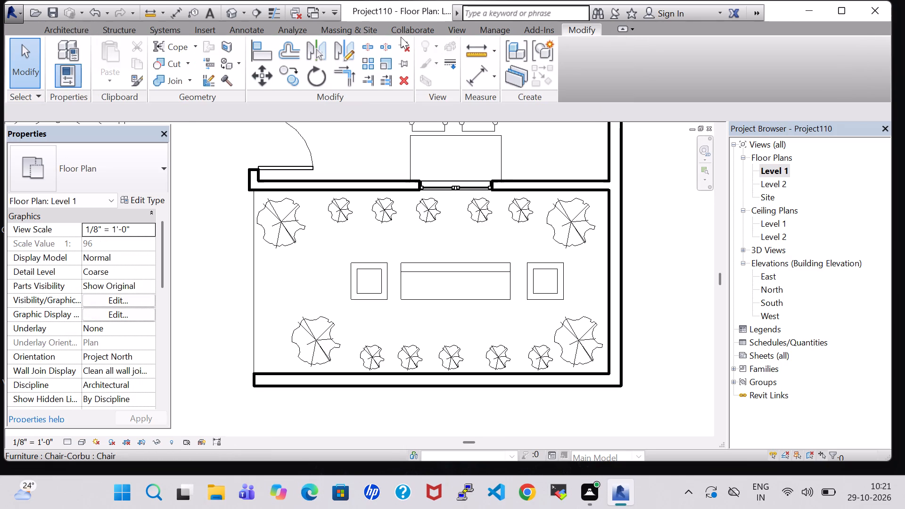
pyautogui.click(370, 46)
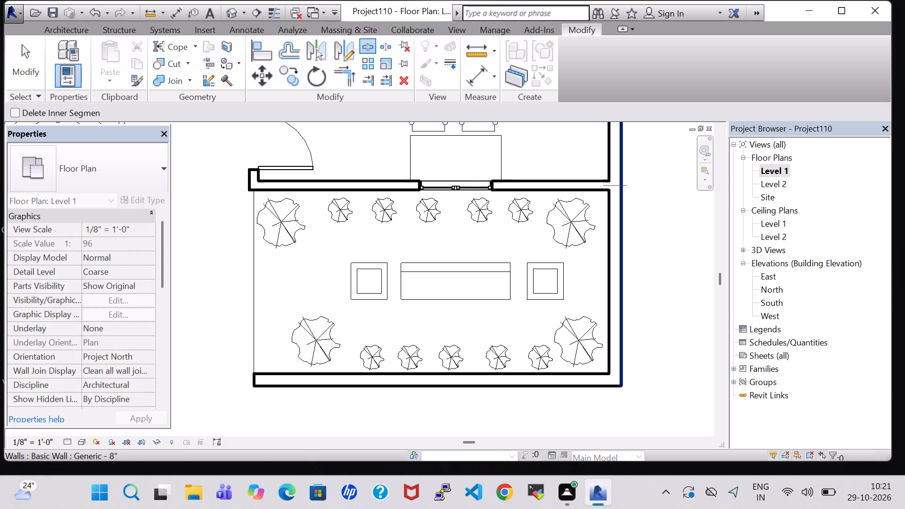
pyautogui.click(623, 186)
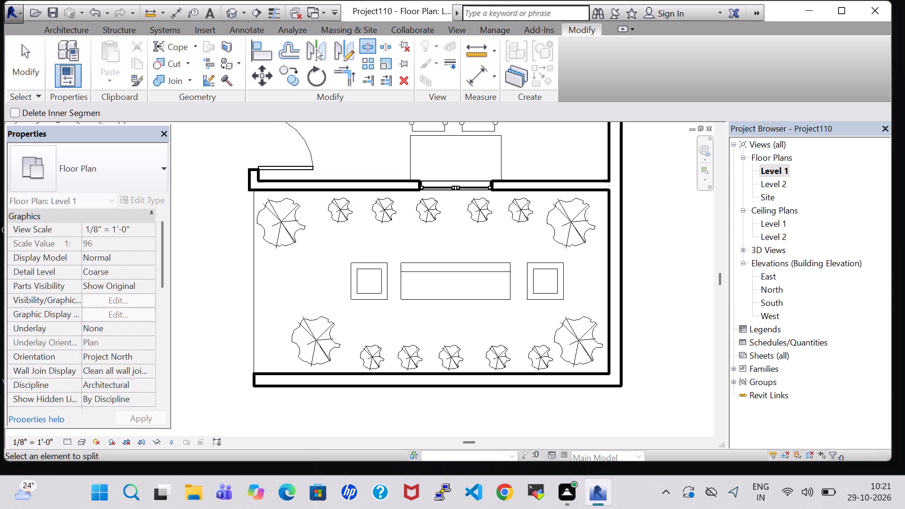
pyautogui.press('Escape')
pyautogui.press('Escape')
# Set the unconnected height of the front yard's side wall segment to 2' 0".
pyautogui.click(625, 269)
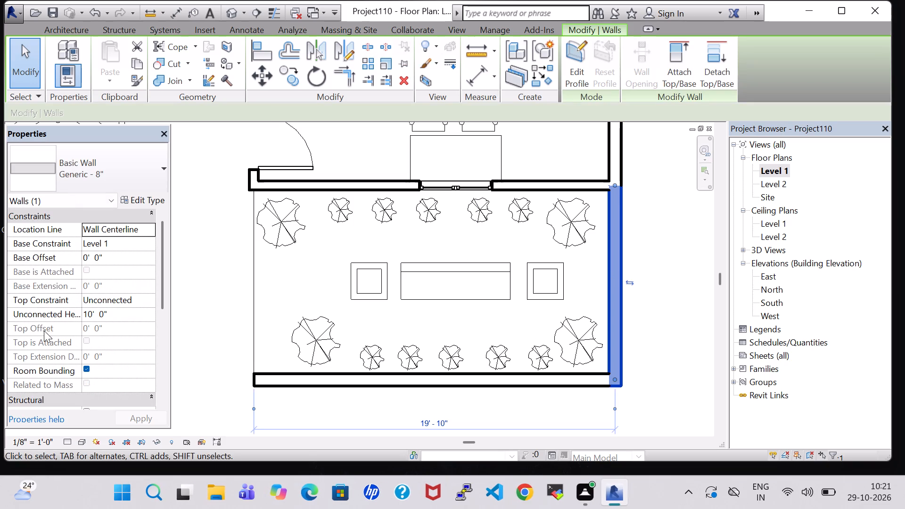
pyautogui.click(91, 317)
pyautogui.click(91, 317)
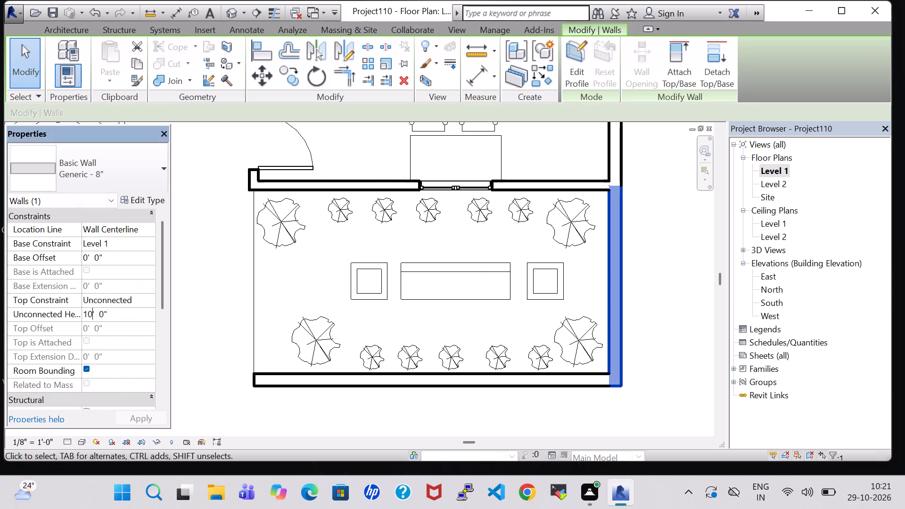
pyautogui.press('BackSpace')
pyautogui.press('BackSpace')
pyautogui.press('2')
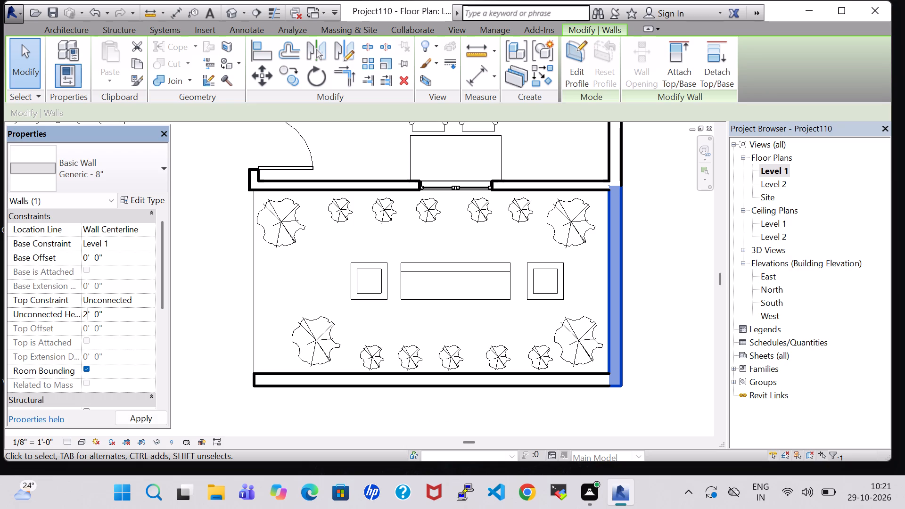
pyautogui.click(149, 422)
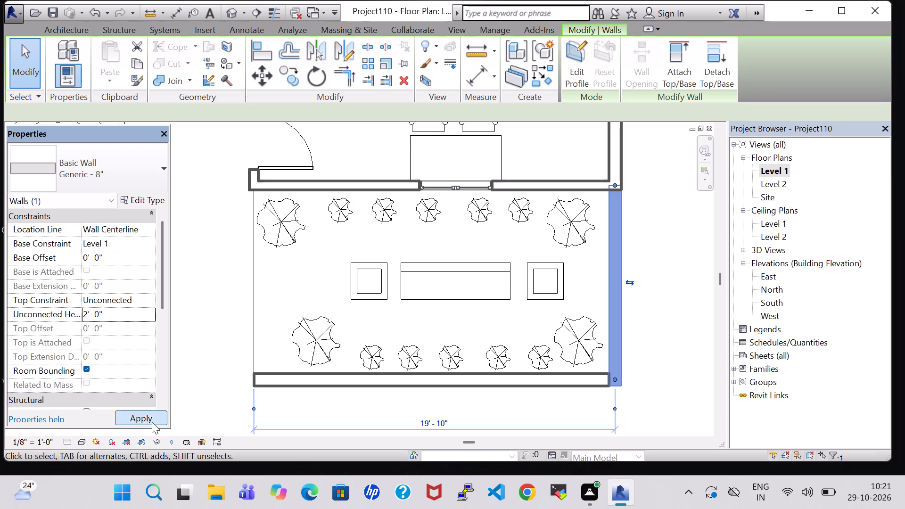
# Set the unconnected height of the front boundary wall beside the Agave row to 2' 0".
pyautogui.click(375, 381)
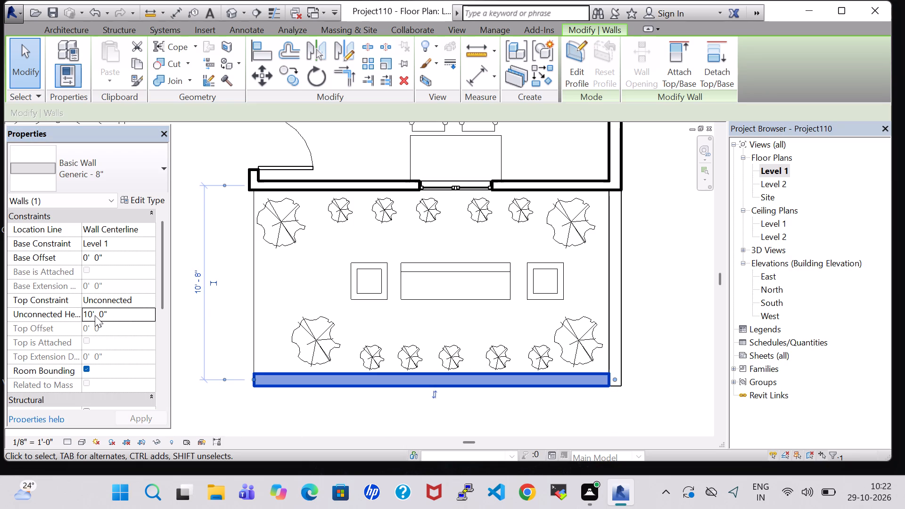
pyautogui.click(92, 315)
pyautogui.click(92, 315)
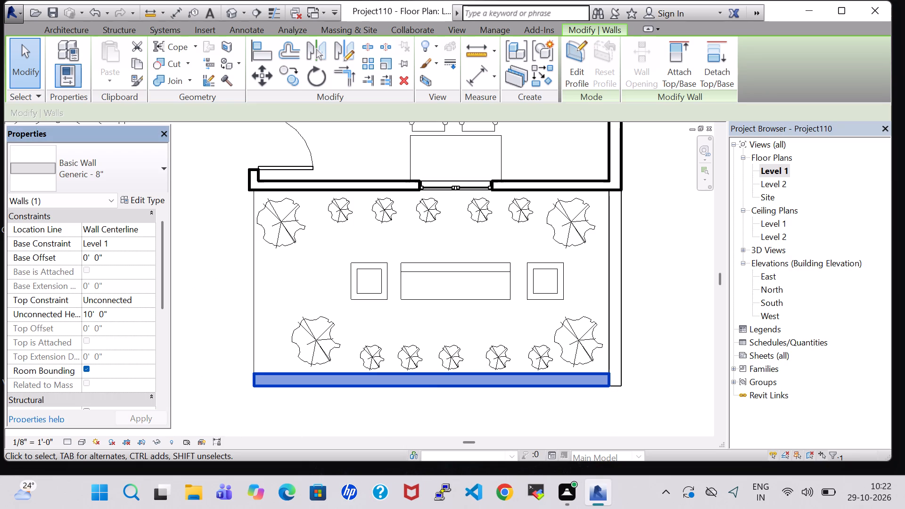
pyautogui.press('BackSpace')
pyautogui.press('BackSpace')
pyautogui.press('2')
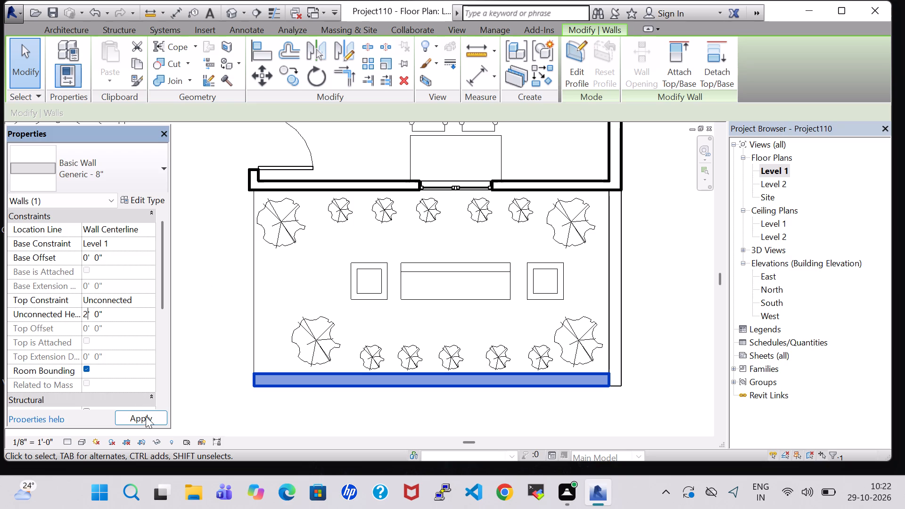
pyautogui.click(149, 420)
pyautogui.click(224, 411)
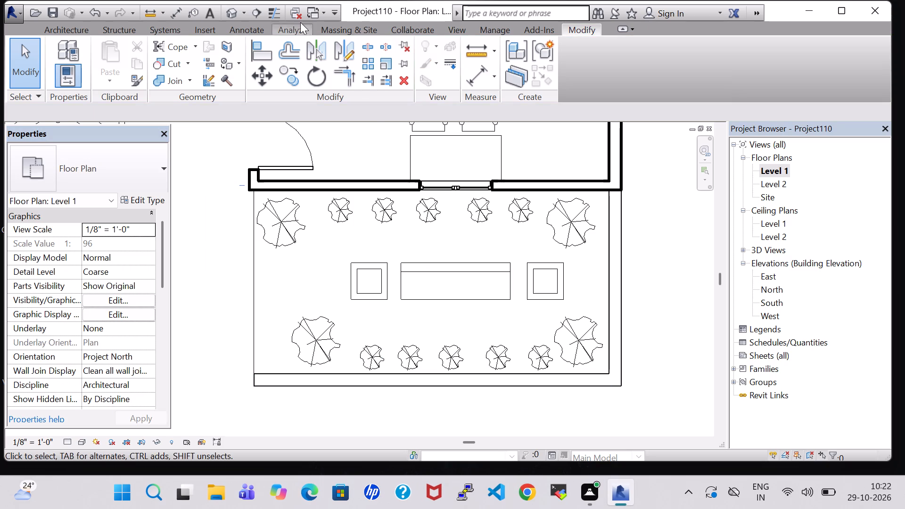
# Create a Handrail - Rectangular railing, about 30' 3" long, along the centerlines of the front yard's low side and front walls.
pyautogui.click(83, 34)
pyautogui.click(334, 49)
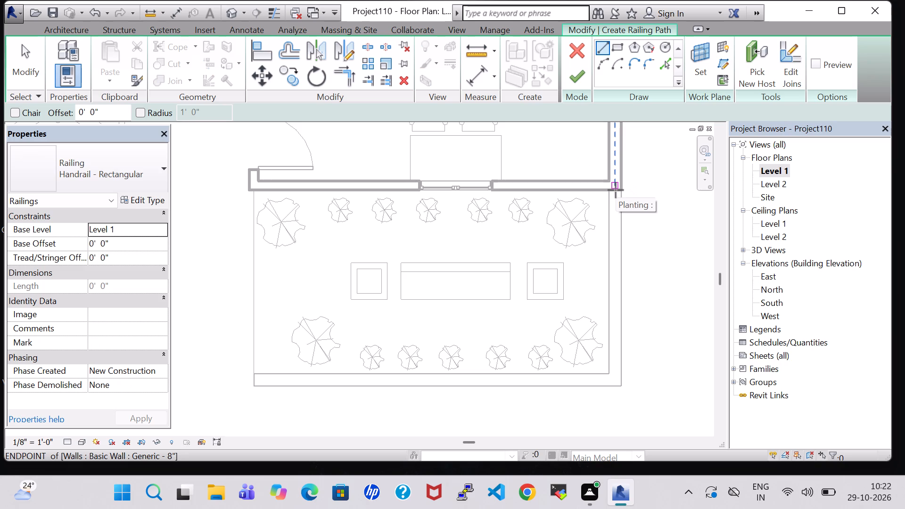
pyautogui.scroll(5, 616, 191)
pyautogui.click(616, 191)
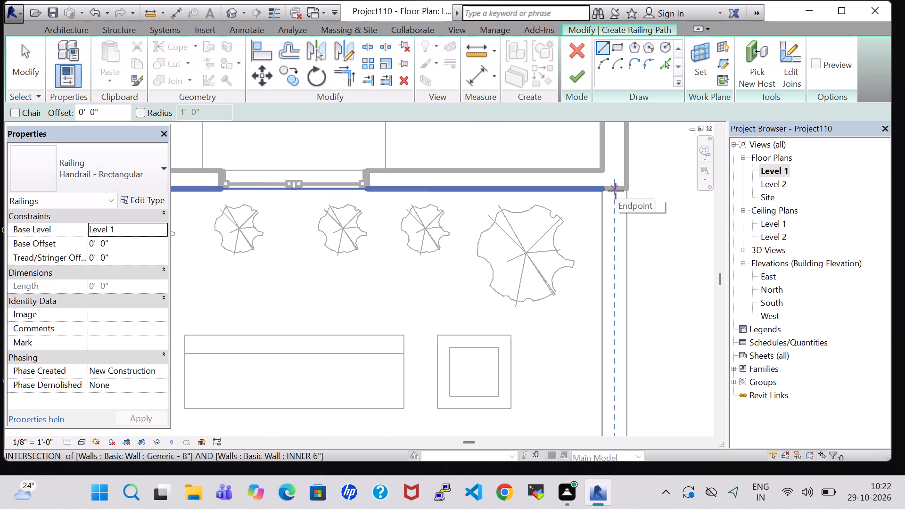
pyautogui.moveTo(620, 355); pyautogui.dragTo(607, 195, button='middle')
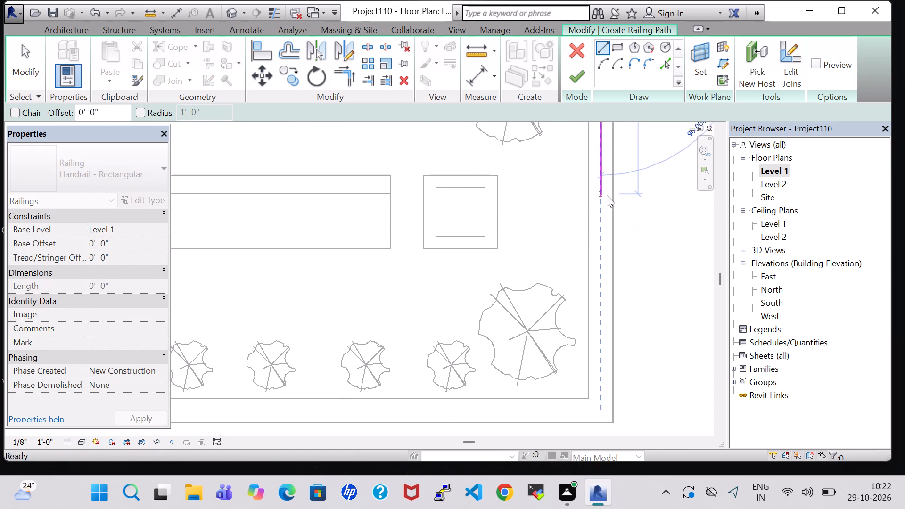
pyautogui.click(602, 407)
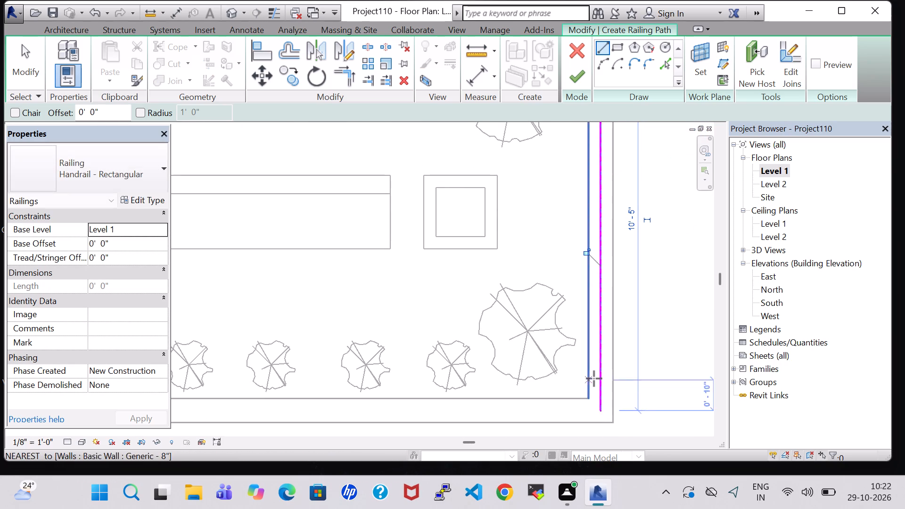
pyautogui.click(601, 409)
pyautogui.moveTo(398, 413); pyautogui.dragTo(504, 419, button='middle')
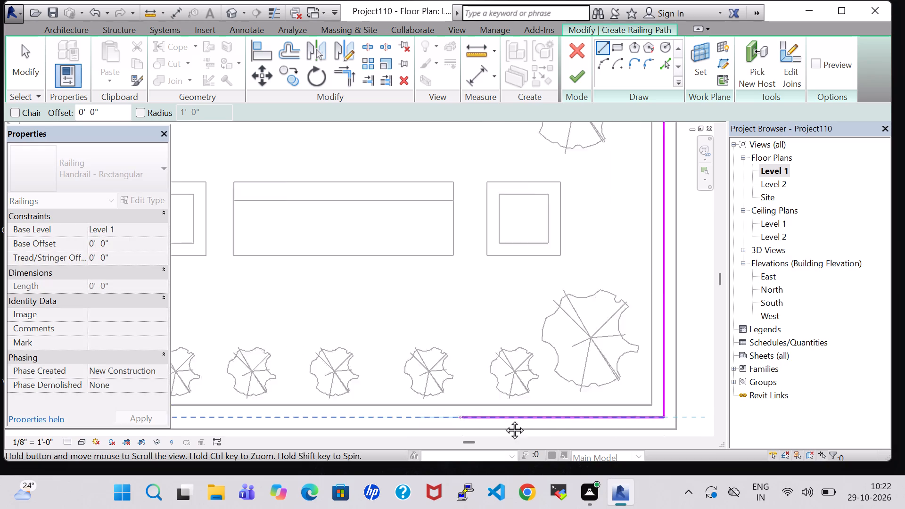
pyautogui.moveTo(504, 419); pyautogui.dragTo(664, 431, button='middle')
pyautogui.moveTo(372, 431); pyautogui.dragTo(638, 431, button='middle')
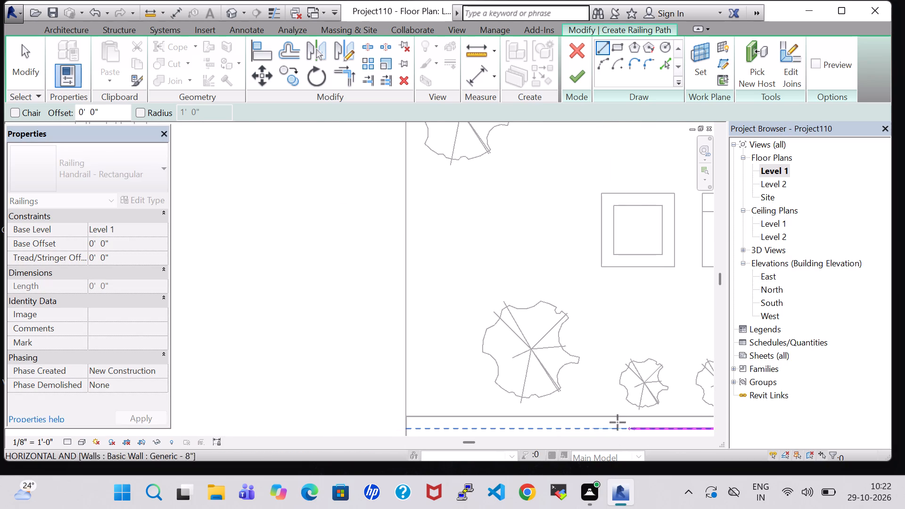
pyautogui.click(409, 427)
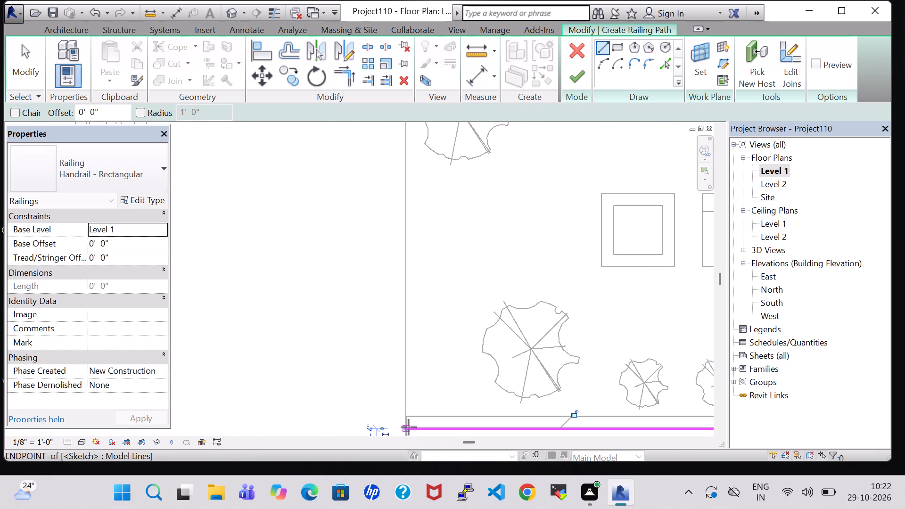
pyautogui.press('Escape')
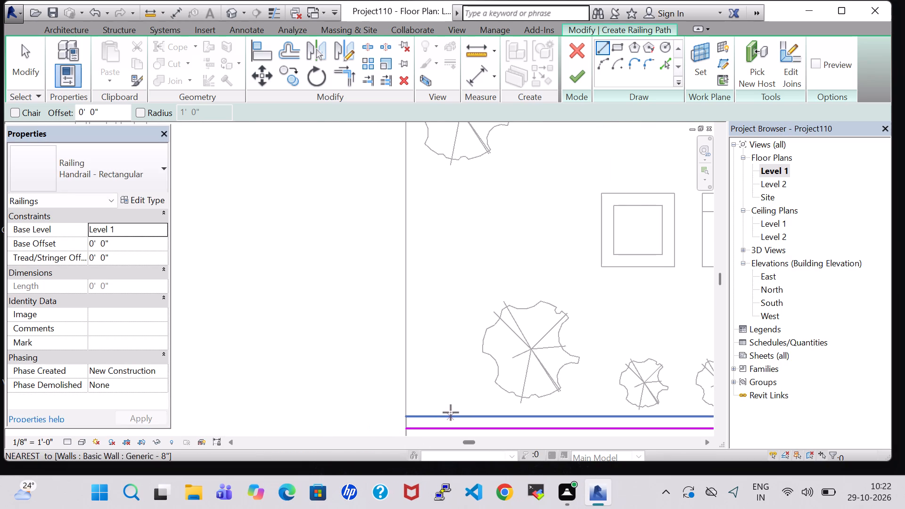
pyautogui.click(578, 76)
pyautogui.moveTo(482, 282); pyautogui.dragTo(481, 246, button='middle')
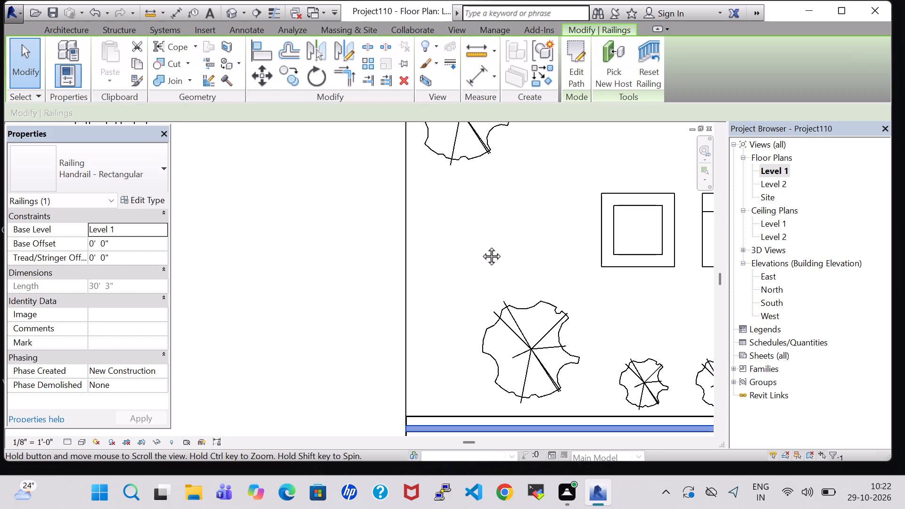
# Change the front yard railing's type to Glass Panel - Bottom Fill.
pyautogui.moveTo(481, 246); pyautogui.dragTo(479, 206, button='middle')
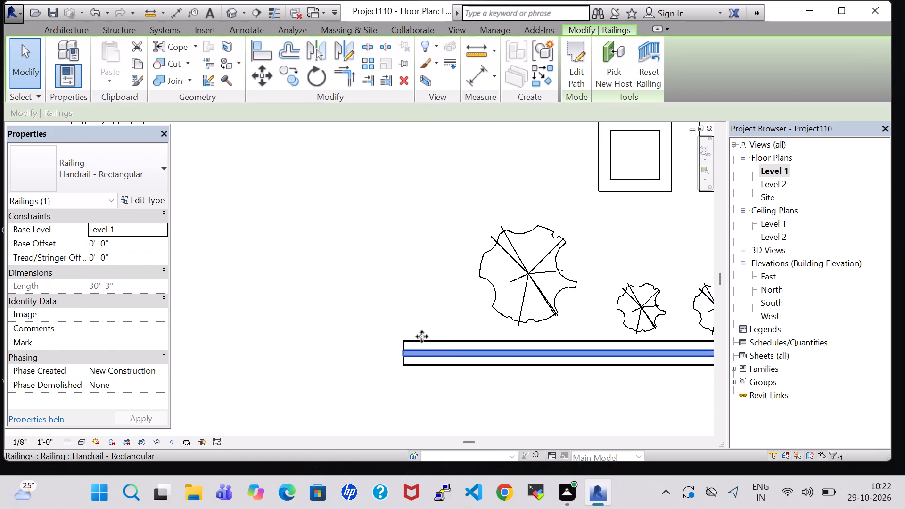
pyautogui.click(89, 163)
pyautogui.scroll(2, 124, 214)
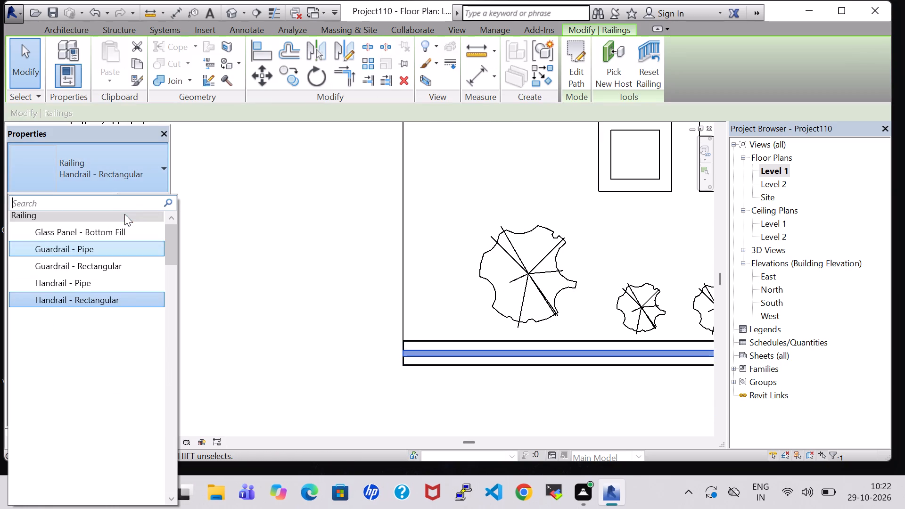
pyautogui.click(125, 230)
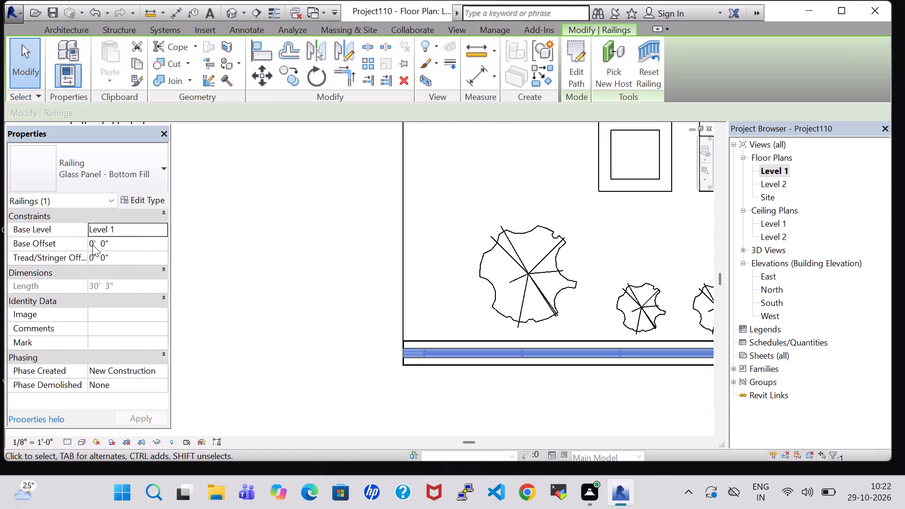
# Set the glass panel railing's base offset from Level 1 to 2' 0".
pyautogui.doubleClick(92, 245)
pyautogui.press('BackSpace')
pyautogui.press('2')
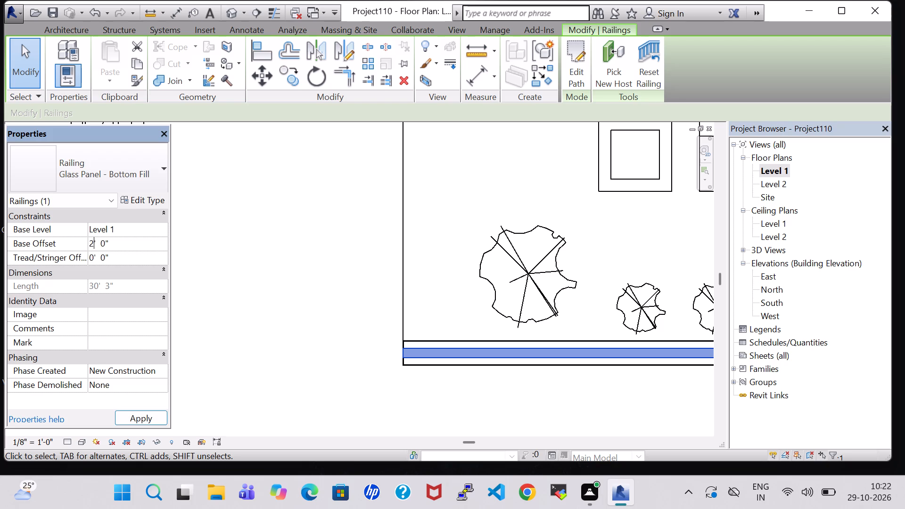
pyautogui.click(280, 415)
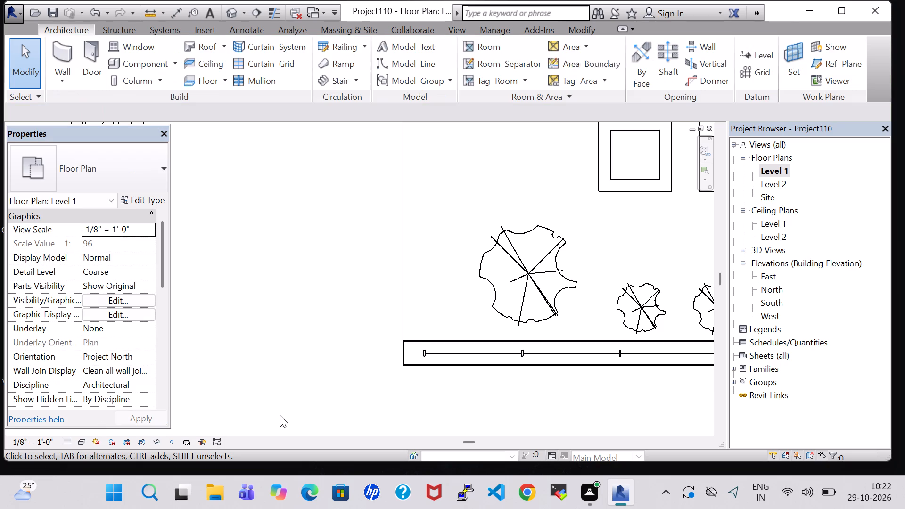
# Examine the glass railing on the low yard walls and the house front in the 3D view from several angles.
pyautogui.click(227, 14)
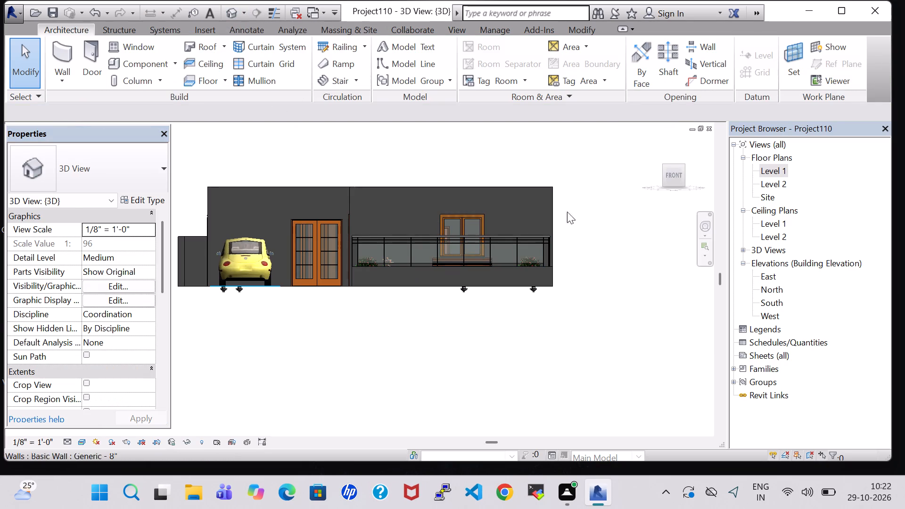
pyautogui.keyDown('shift'); pyautogui.moveTo(571, 210); pyautogui.dragTo(568, 231, button='middle'); pyautogui.keyUp('shift')
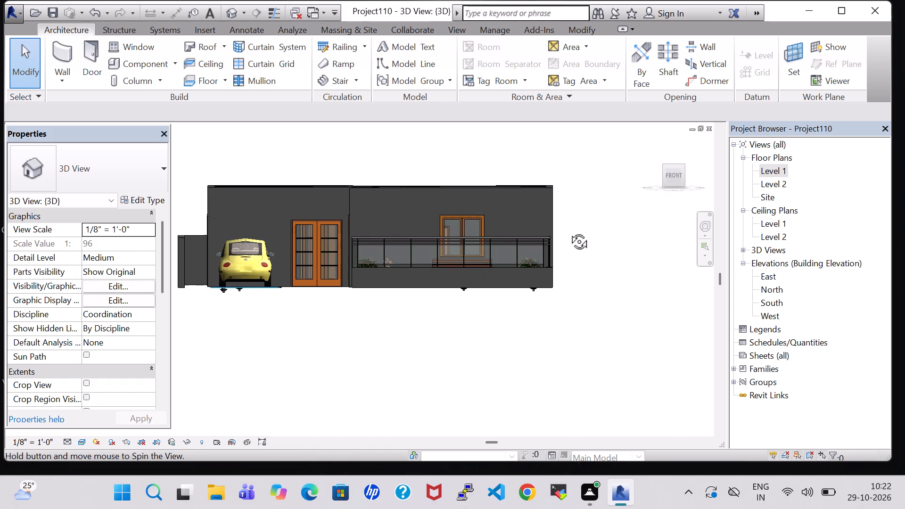
pyautogui.keyDown('shift'); pyautogui.moveTo(568, 231); pyautogui.dragTo(564, 278, button='middle'); pyautogui.keyUp('shift')
pyautogui.scroll(1, 564, 278)
pyautogui.keyDown('shift'); pyautogui.moveTo(564, 287); pyautogui.dragTo(560, 355, button='middle'); pyautogui.keyUp('shift')
pyautogui.moveTo(560, 355); pyautogui.dragTo(564, 320, button='middle')
pyautogui.keyDown('shift'); pyautogui.scroll(1, 560, 355); pyautogui.keyUp('shift')
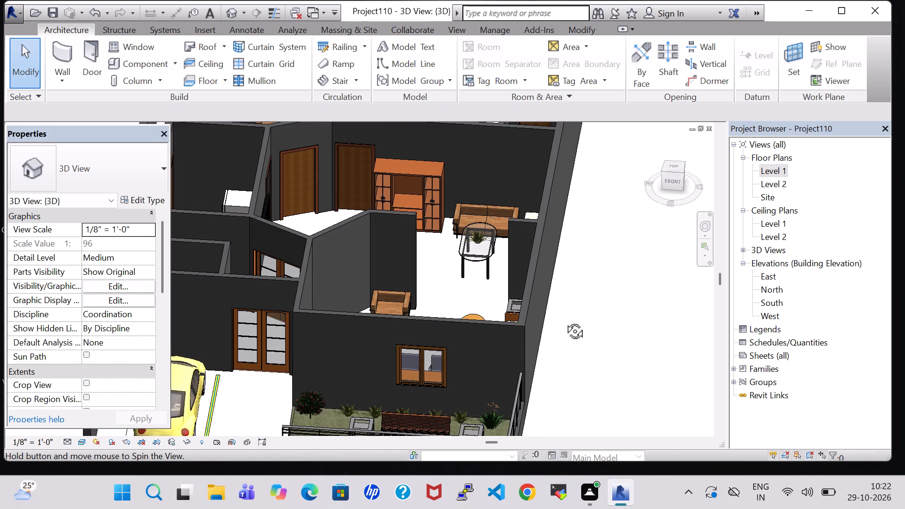
pyautogui.moveTo(564, 320); pyautogui.dragTo(568, 239, button='middle')
pyautogui.moveTo(278, 345); pyautogui.dragTo(283, 345, button='middle')
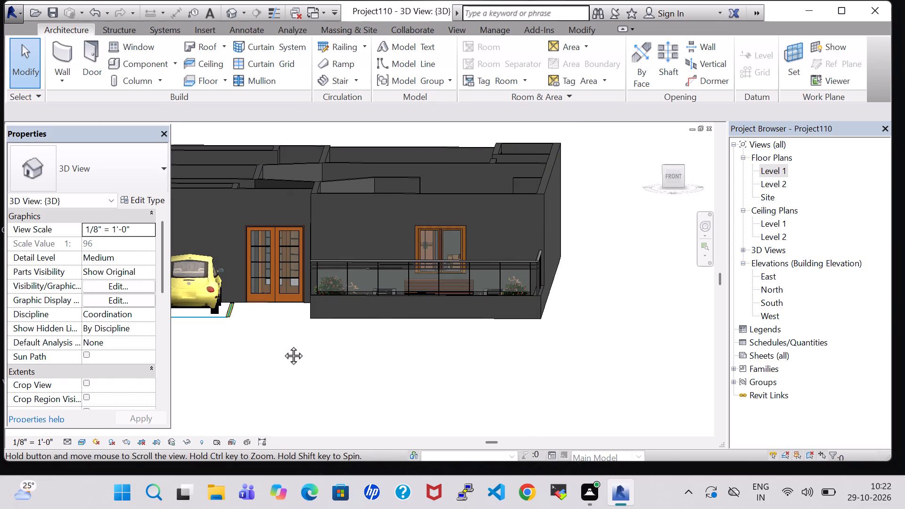
pyautogui.moveTo(283, 345); pyautogui.dragTo(396, 357, button='middle')
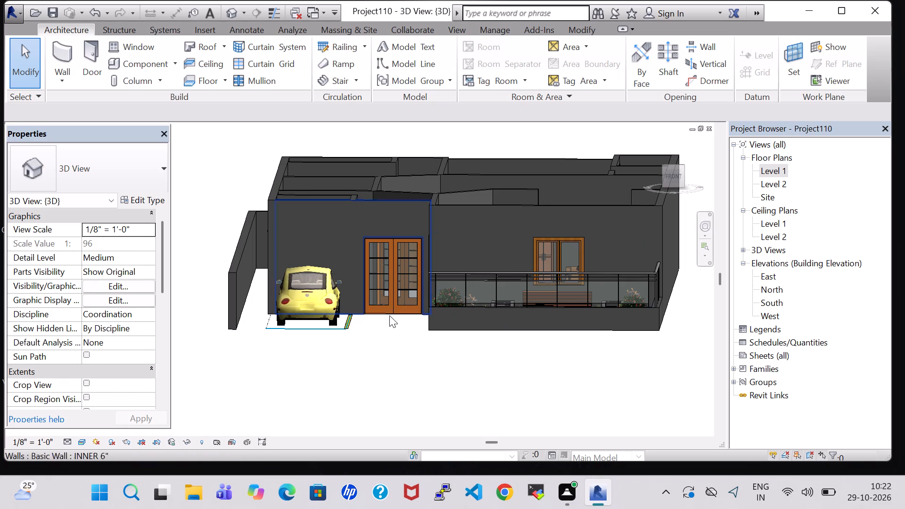
pyautogui.moveTo(377, 340); pyautogui.dragTo(387, 377, button='middle')
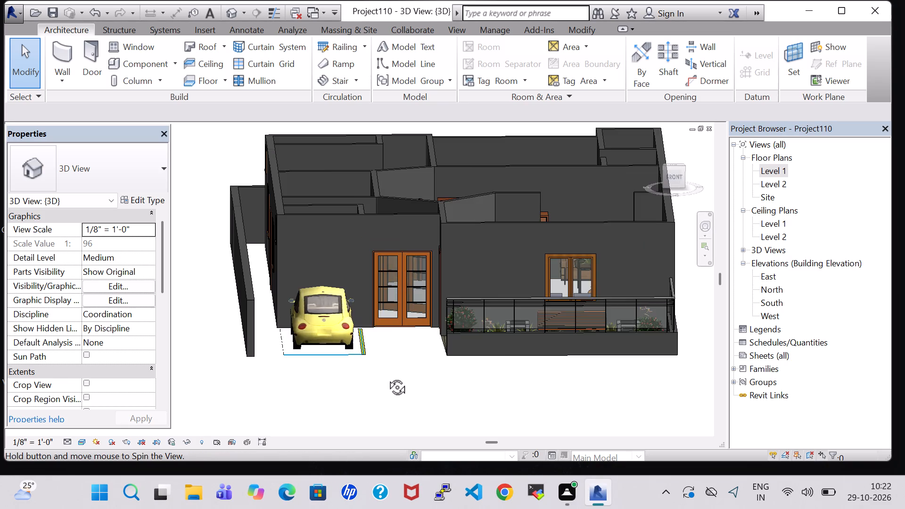
pyautogui.moveTo(387, 377); pyautogui.dragTo(387, 387, button='middle')
pyautogui.keyDown('shift'); pyautogui.moveTo(380, 333); pyautogui.dragTo(378, 362, button='middle'); pyautogui.keyUp('shift')
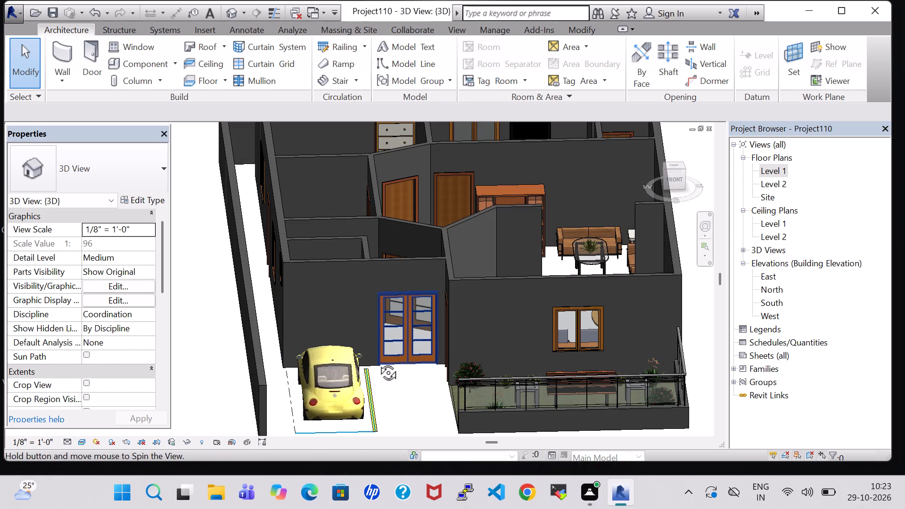
pyautogui.moveTo(377, 374); pyautogui.dragTo(378, 334, button='middle')
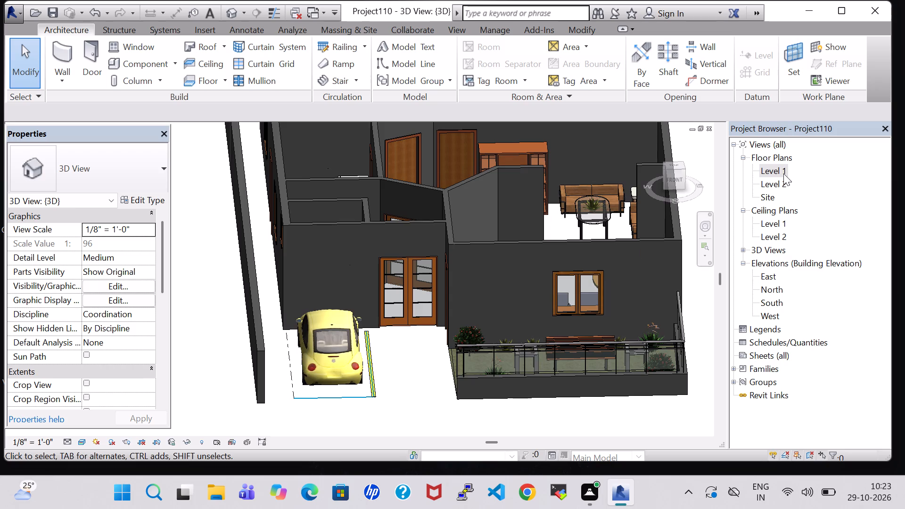
# On the Level 1 plan, start a Generic - 12" floor boundary along the rear wall, 50' 8" side wall and 20' 5" drawing room front wall.
pyautogui.doubleClick(783, 173)
pyautogui.scroll(-9, 464, 183)
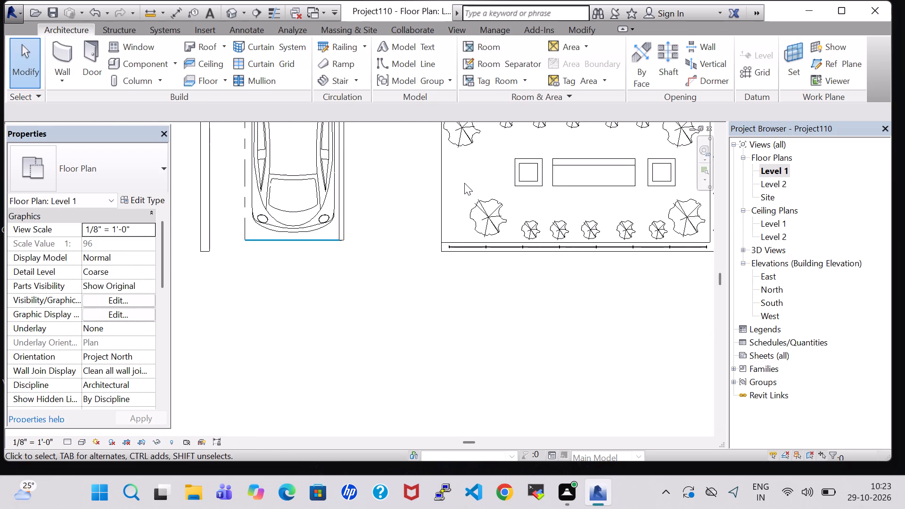
pyautogui.scroll(-3, 464, 183)
pyautogui.moveTo(464, 183); pyautogui.dragTo(447, 322, button='middle')
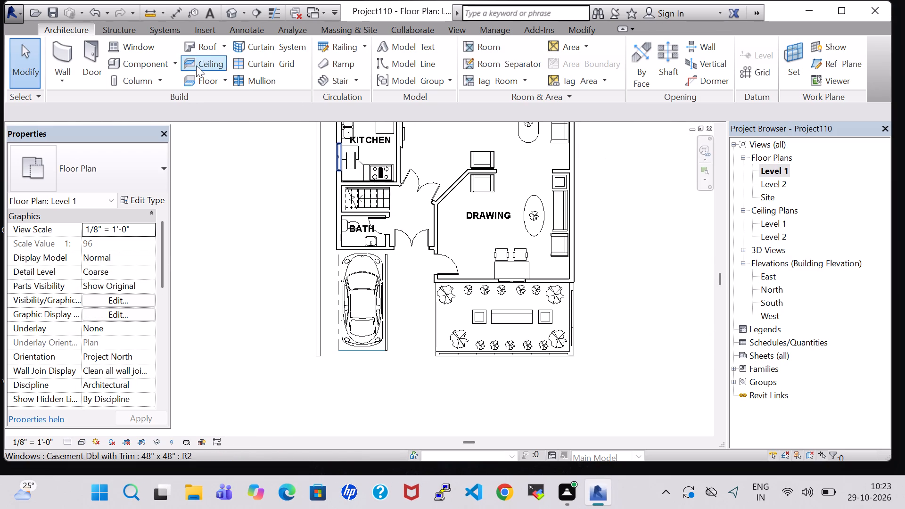
pyautogui.click(200, 82)
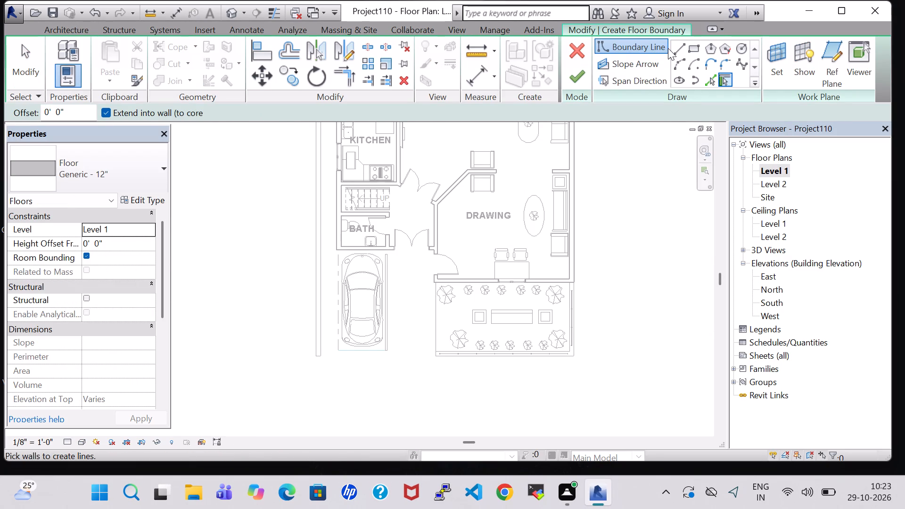
pyautogui.click(674, 48)
pyautogui.moveTo(644, 190); pyautogui.dragTo(644, 311, button='middle')
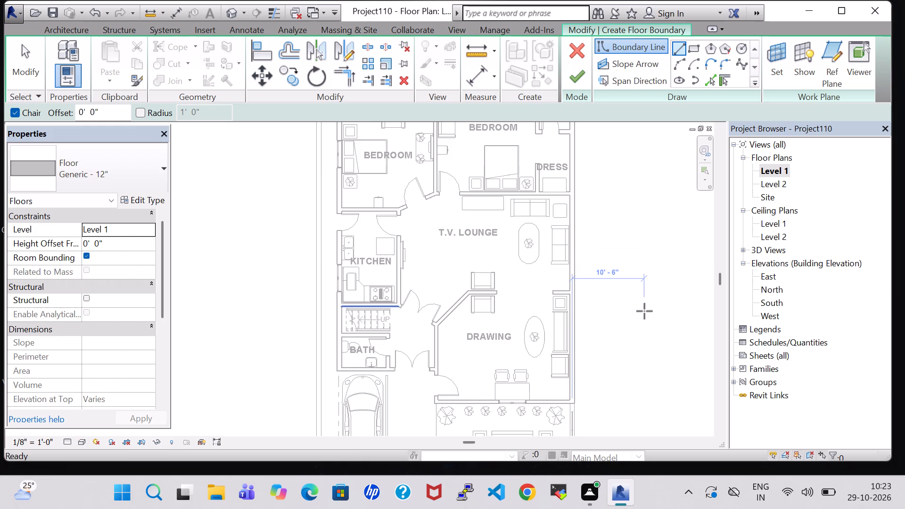
pyautogui.scroll(1, 625, 213)
pyautogui.moveTo(627, 221); pyautogui.dragTo(641, 350, button='middle')
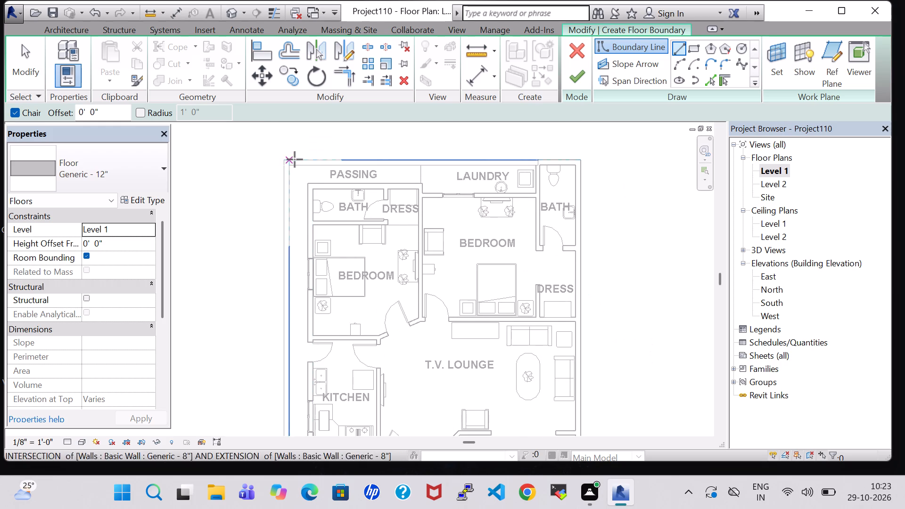
pyautogui.click(283, 159)
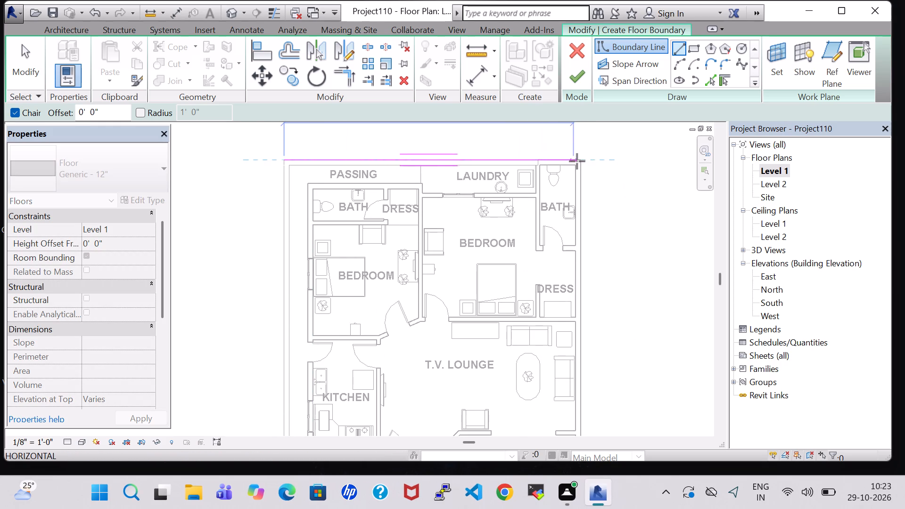
pyautogui.click(581, 161)
pyautogui.moveTo(581, 346); pyautogui.dragTo(591, 137, button='middle')
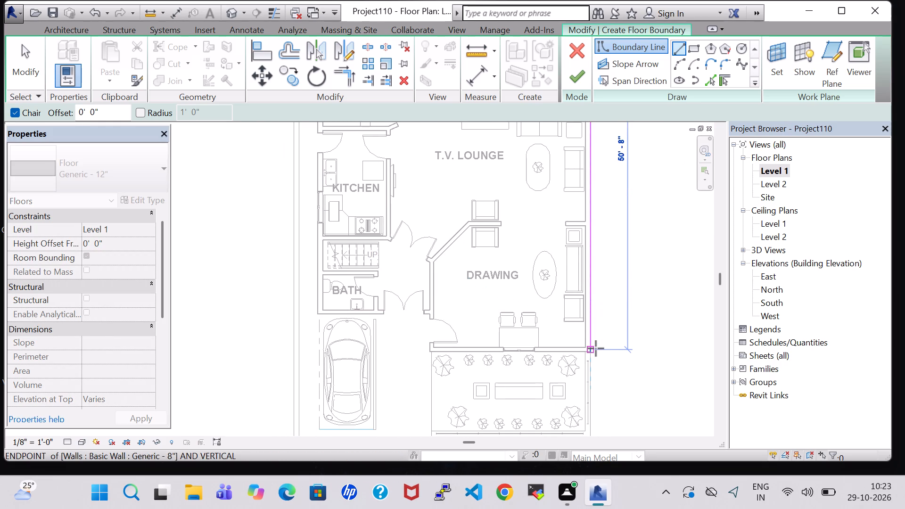
pyautogui.click(590, 349)
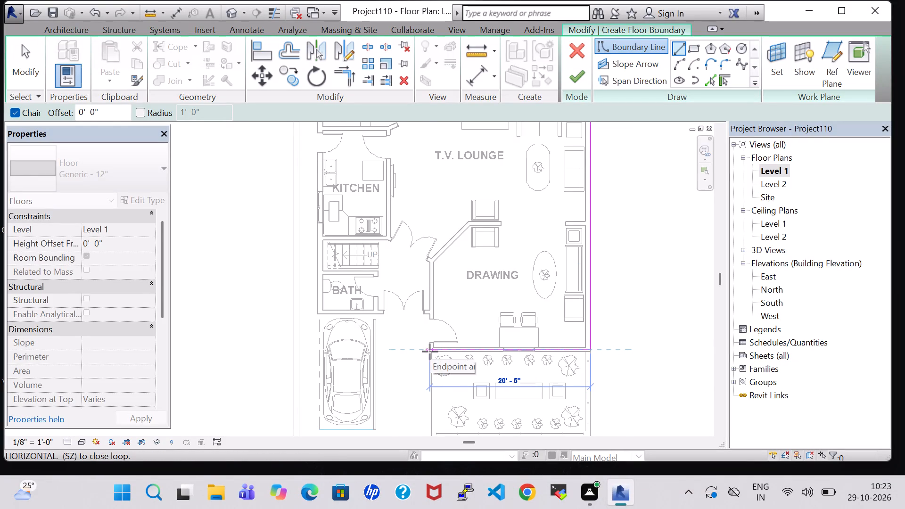
pyautogui.click(430, 352)
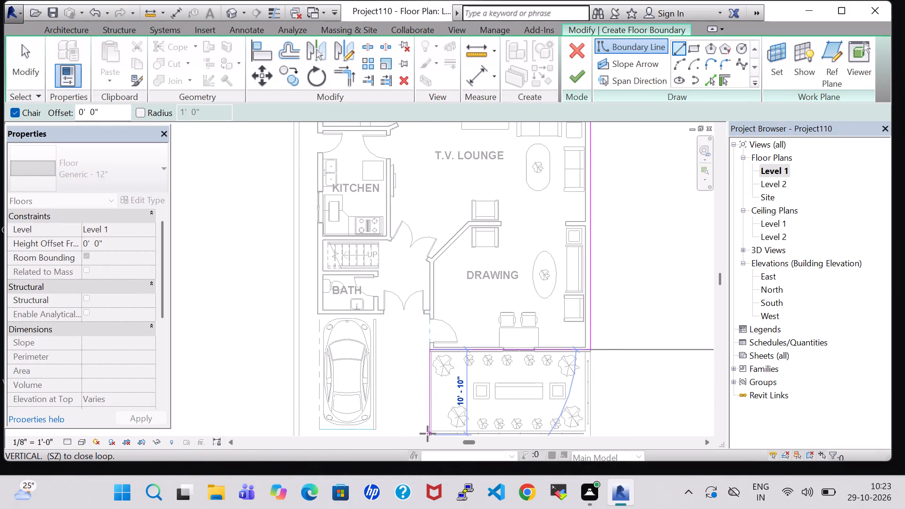
# Continue the floor boundary down the front yard's driveway-side edge and across the driveway front to the boundary wall's outer face.
pyautogui.click(428, 432)
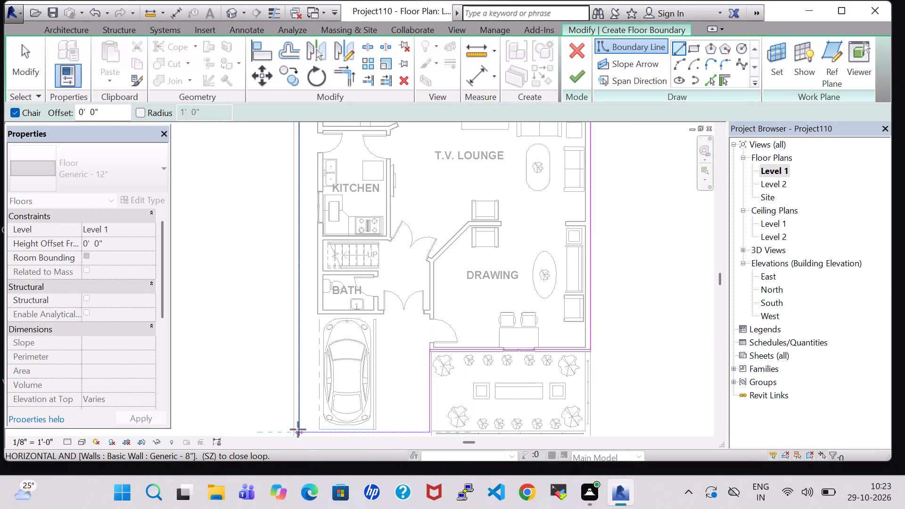
pyautogui.moveTo(298, 429); pyautogui.dragTo(325, 333, button='middle')
pyautogui.middleClick(325, 332)
pyautogui.scroll(1, 325, 332)
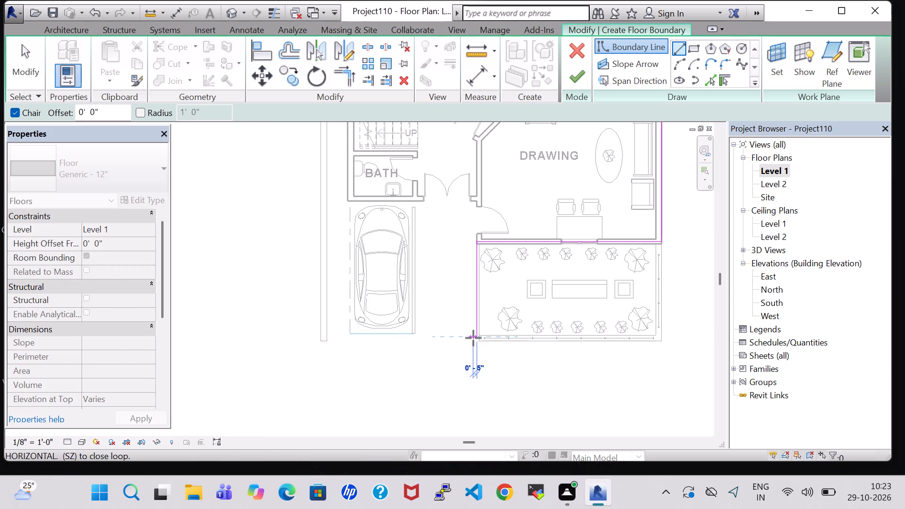
pyautogui.scroll(8, 475, 341)
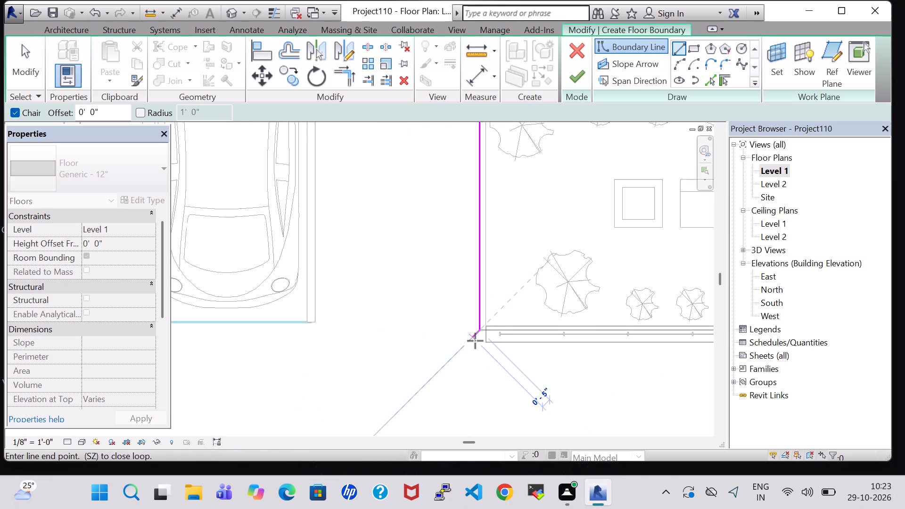
pyautogui.click(481, 341)
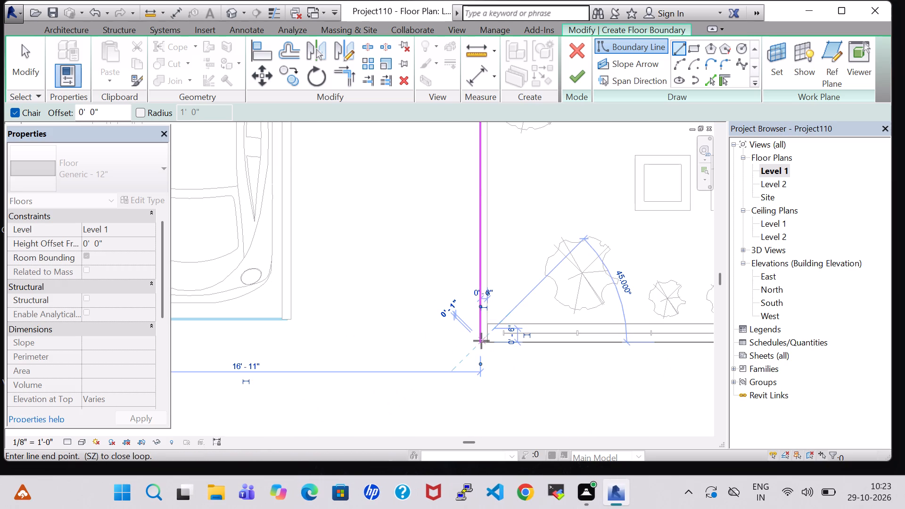
pyautogui.moveTo(284, 336); pyautogui.dragTo(456, 334, button='middle')
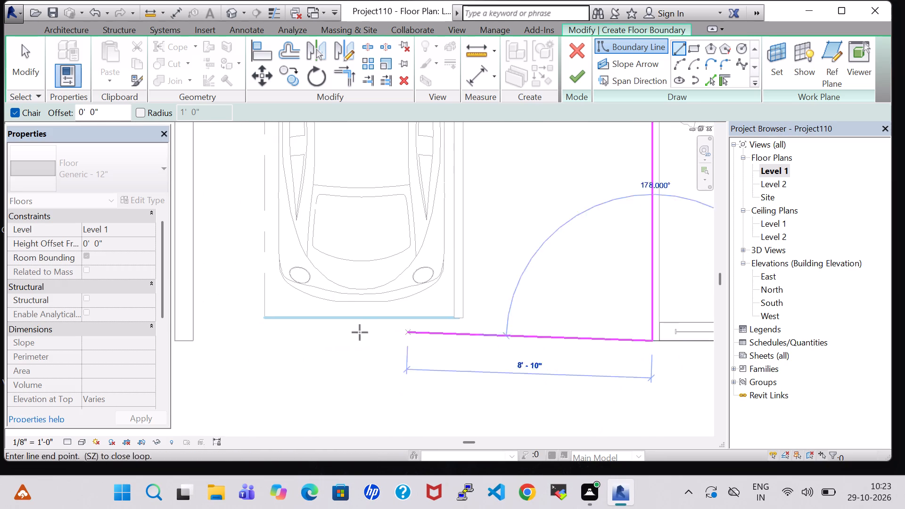
pyautogui.click(178, 337)
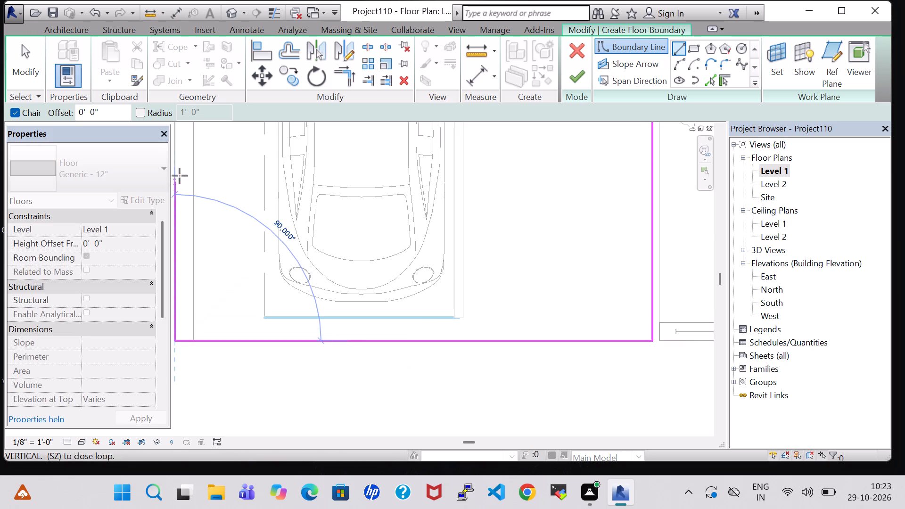
# Close the floor boundary along the driveway-side boundary wall up to the rear corner at PASSING and finish the Generic - 12" floor.
pyautogui.moveTo(178, 162); pyautogui.dragTo(223, 404, button='middle')
pyautogui.scroll(1, 222, 189)
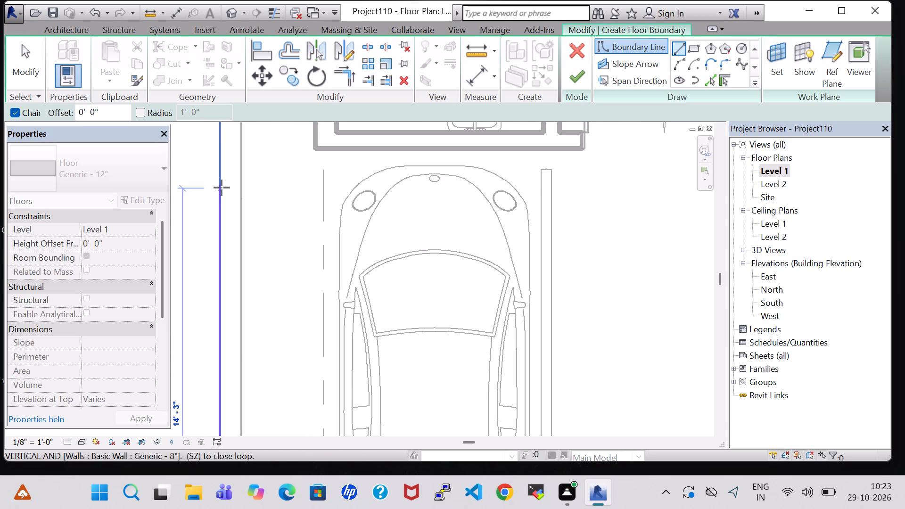
pyautogui.moveTo(222, 188); pyautogui.dragTo(227, 442, button='middle')
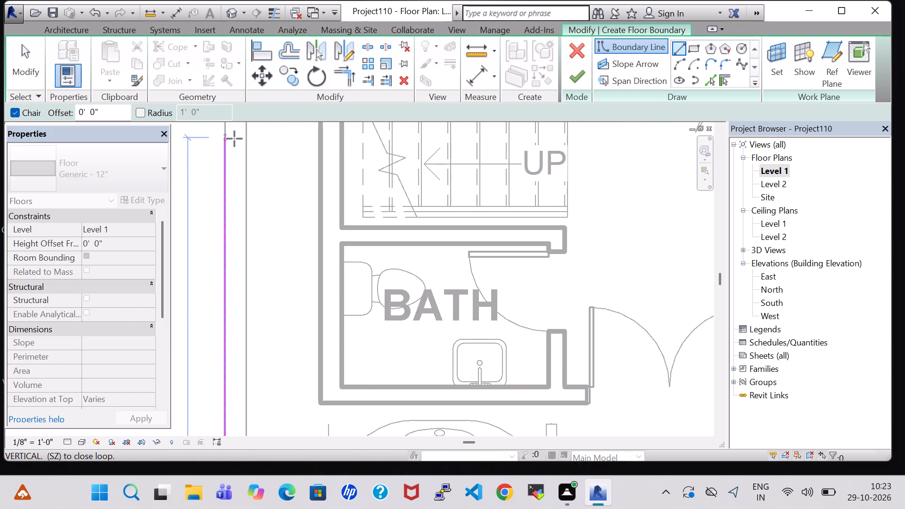
pyautogui.moveTo(234, 139); pyautogui.dragTo(241, 464, button='middle')
pyautogui.moveTo(232, 164); pyautogui.dragTo(239, 508, button='middle')
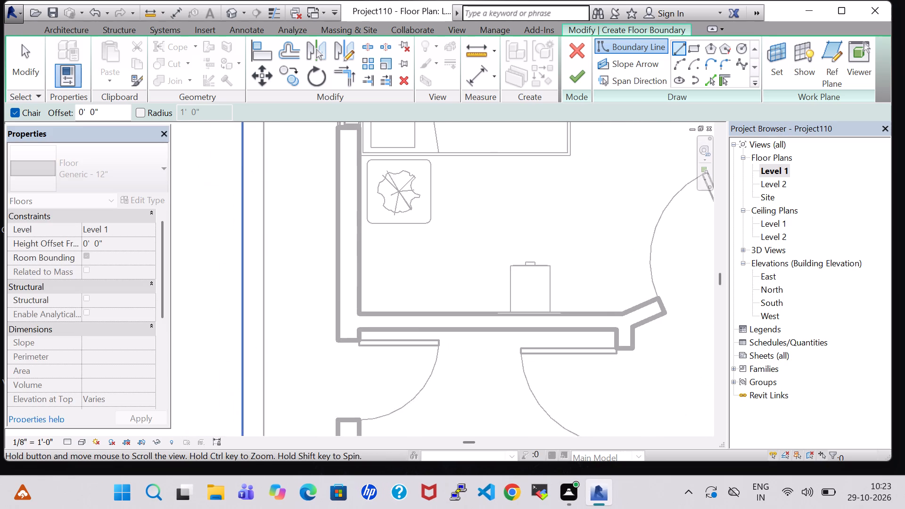
pyautogui.moveTo(239, 508); pyautogui.dragTo(238, 508, button='middle')
pyautogui.moveTo(232, 156); pyautogui.dragTo(243, 504, button='middle')
pyautogui.scroll(1, 239, 493)
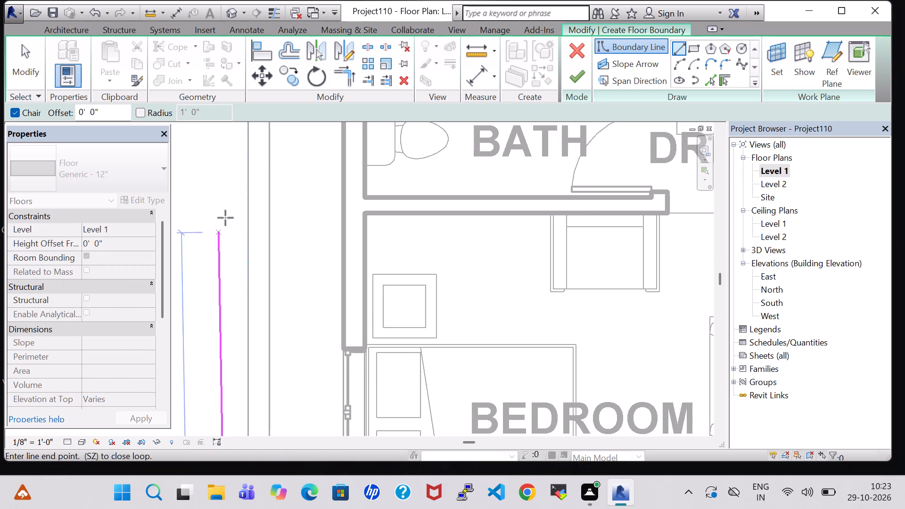
pyautogui.moveTo(257, 160); pyautogui.dragTo(230, 508, button='middle')
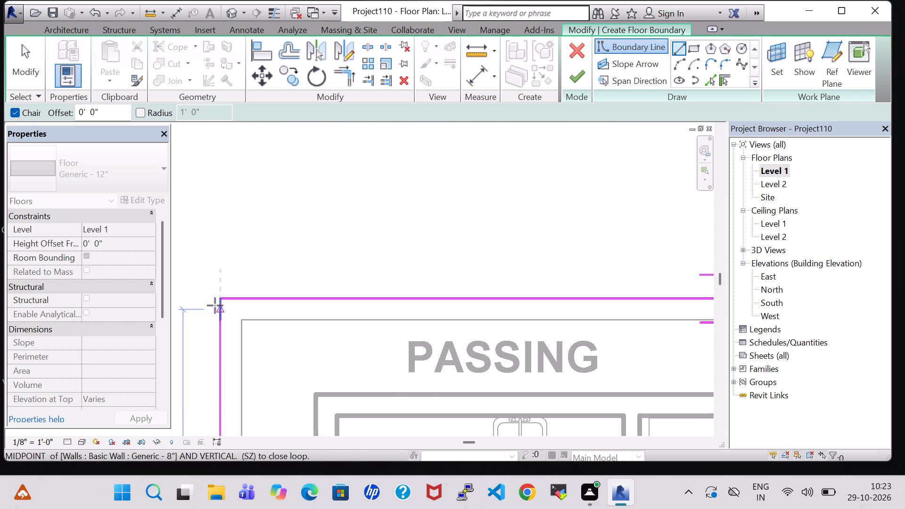
pyautogui.click(219, 295)
pyautogui.click(585, 78)
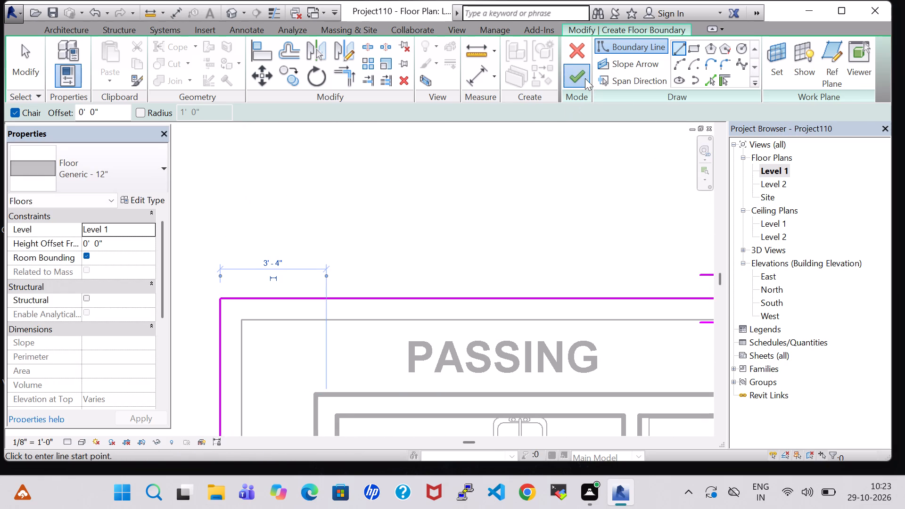
pyautogui.click(232, 8)
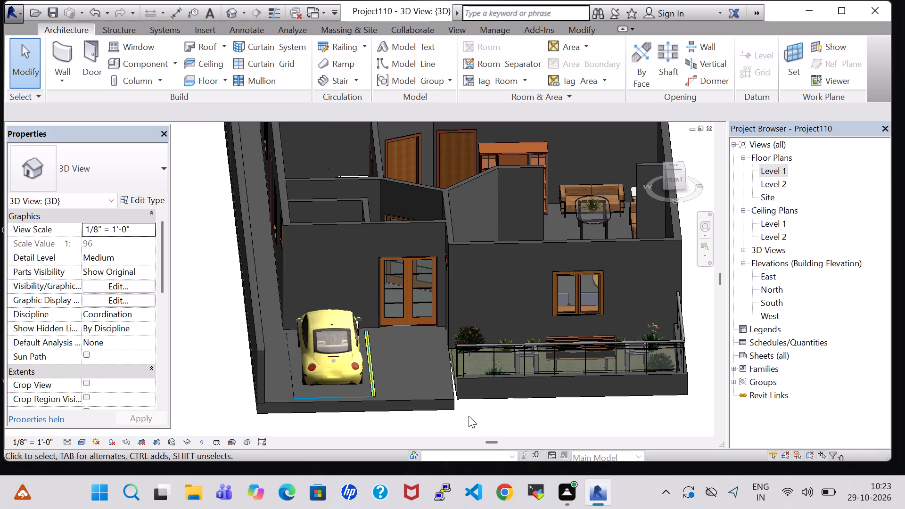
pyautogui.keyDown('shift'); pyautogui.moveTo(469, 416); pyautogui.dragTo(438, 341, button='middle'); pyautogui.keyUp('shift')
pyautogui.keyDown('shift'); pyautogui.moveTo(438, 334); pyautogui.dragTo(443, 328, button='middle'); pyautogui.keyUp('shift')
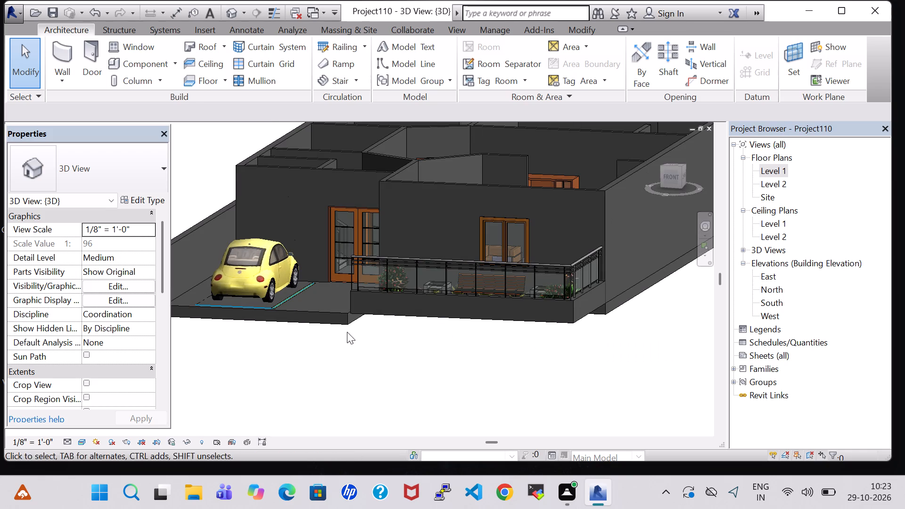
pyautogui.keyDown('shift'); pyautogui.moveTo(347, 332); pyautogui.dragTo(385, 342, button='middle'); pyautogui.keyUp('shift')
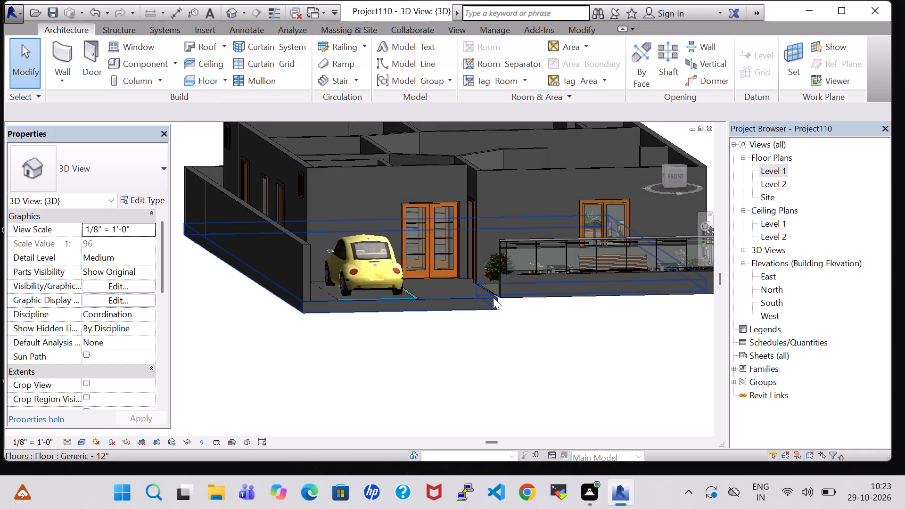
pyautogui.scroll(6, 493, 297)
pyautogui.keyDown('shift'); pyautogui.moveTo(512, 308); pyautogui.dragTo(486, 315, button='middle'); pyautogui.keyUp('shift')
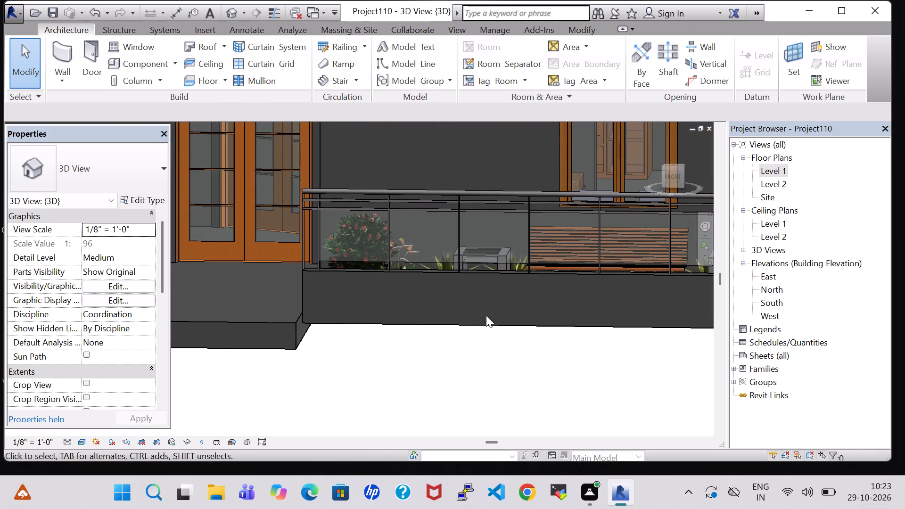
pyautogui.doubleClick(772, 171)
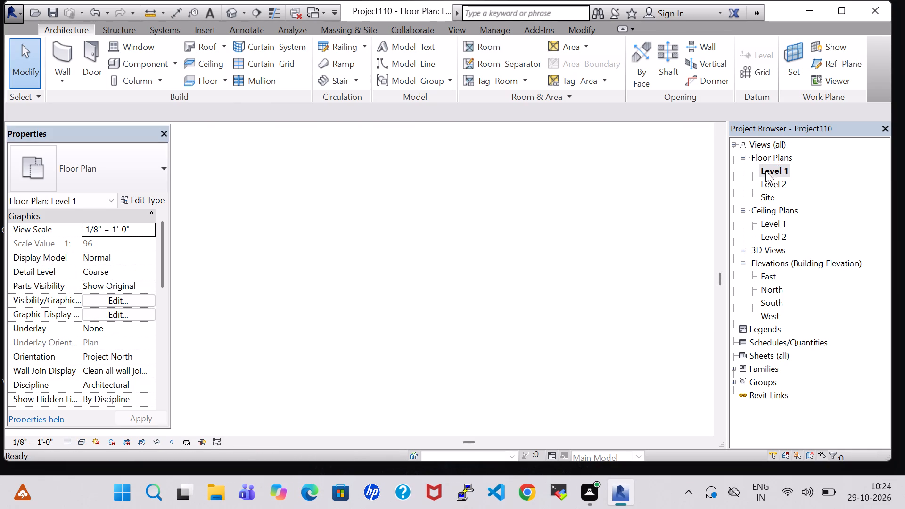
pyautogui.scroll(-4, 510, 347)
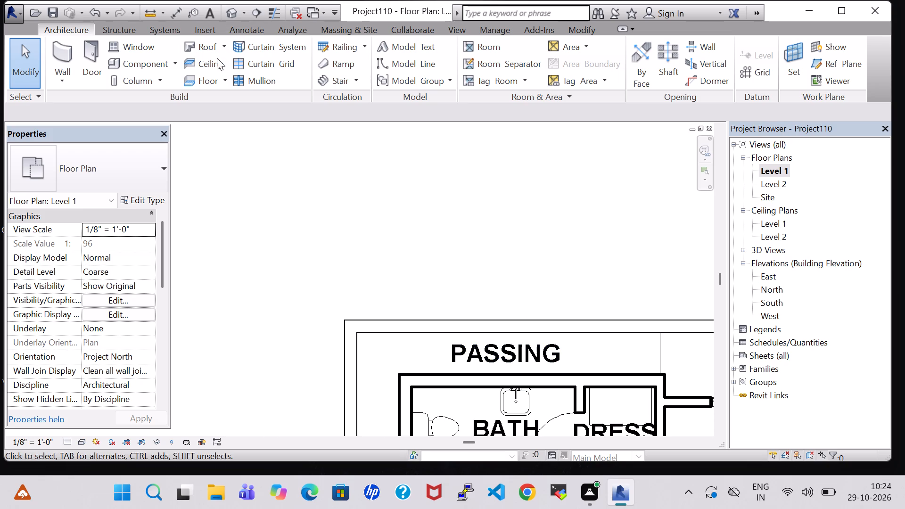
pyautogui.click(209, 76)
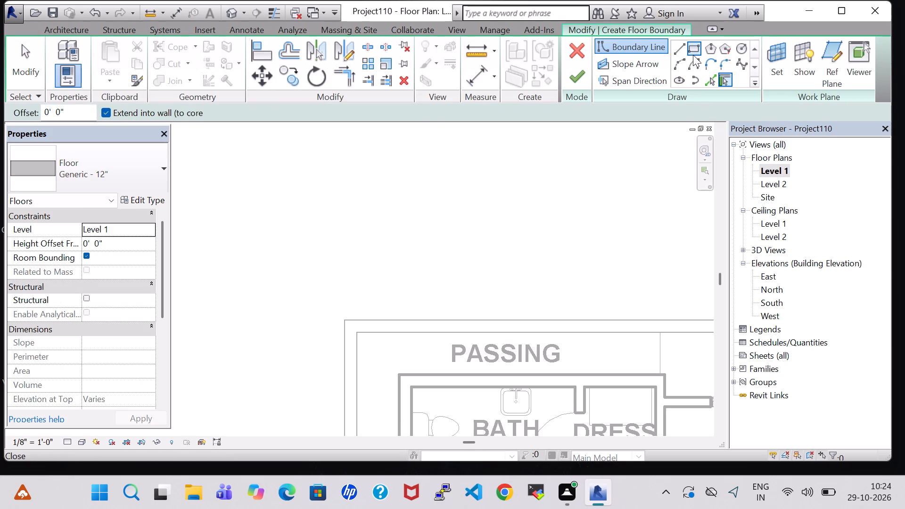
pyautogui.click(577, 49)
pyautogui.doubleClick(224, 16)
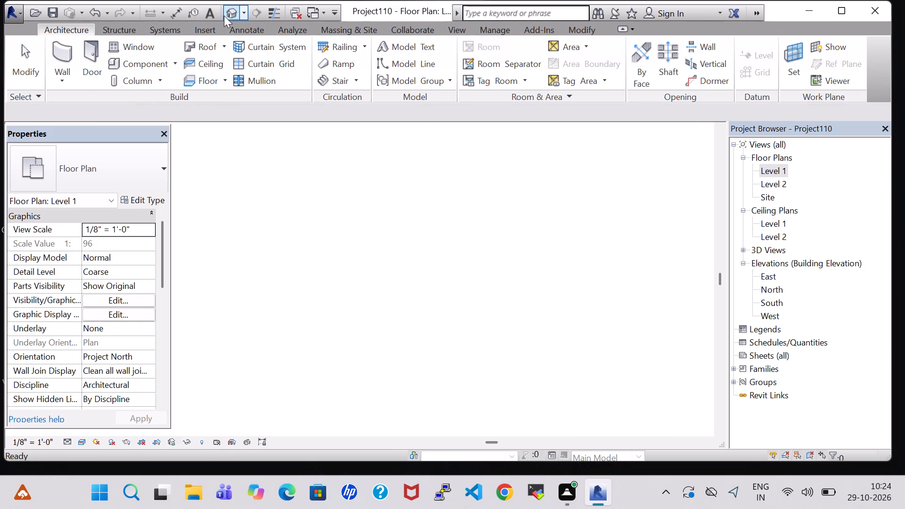
# Edit the Generic - 12" floor boundary on the Level 1 plan, shifting its driveway-side yard edge about 3" toward the planted yard.
pyautogui.click(296, 339)
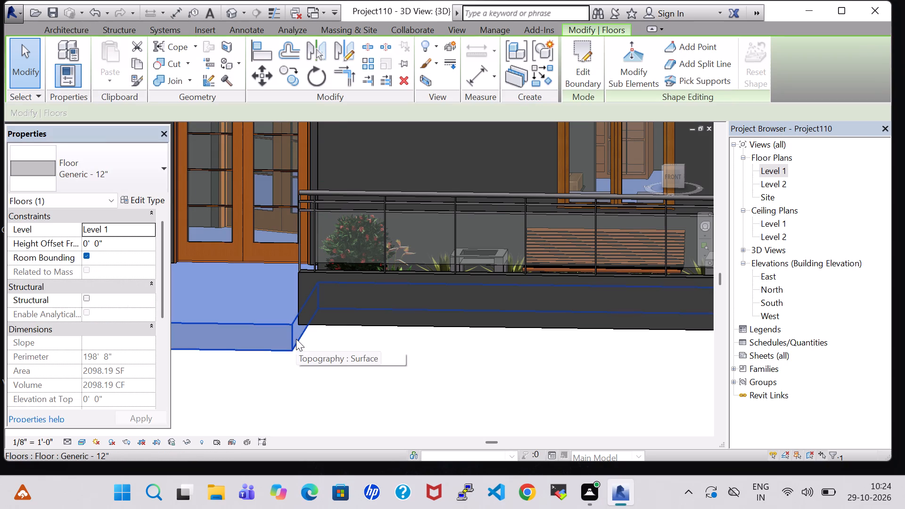
pyautogui.click(578, 74)
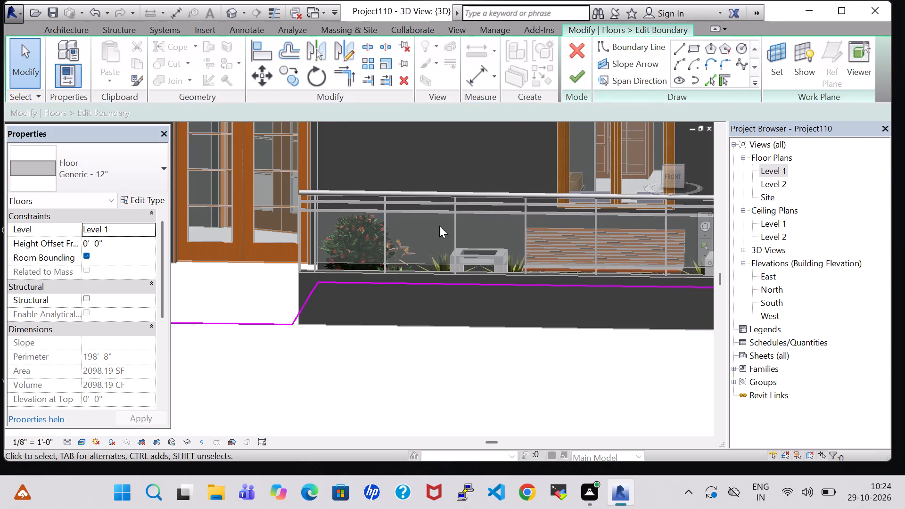
pyautogui.doubleClick(766, 172)
pyautogui.scroll(-11, 433, 258)
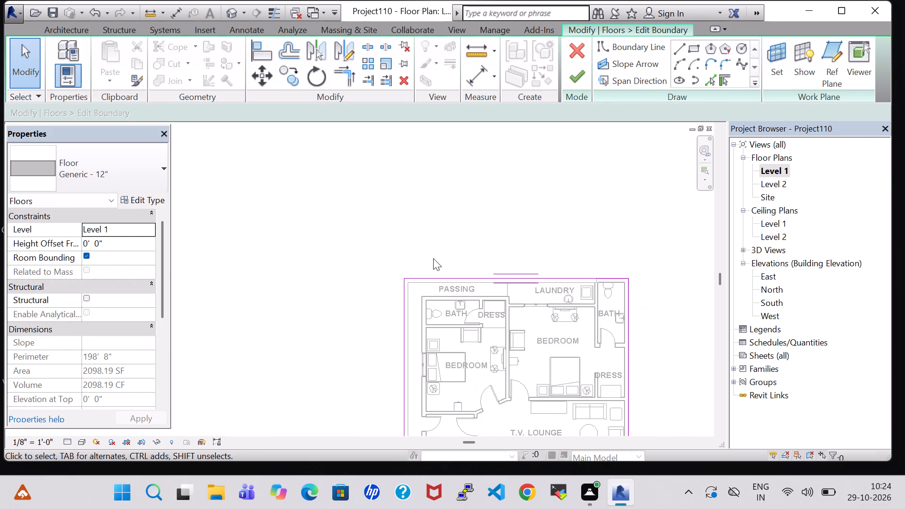
pyautogui.scroll(-2, 433, 258)
pyautogui.moveTo(433, 258); pyautogui.dragTo(447, 161, button='middle')
pyautogui.scroll(11, 506, 331)
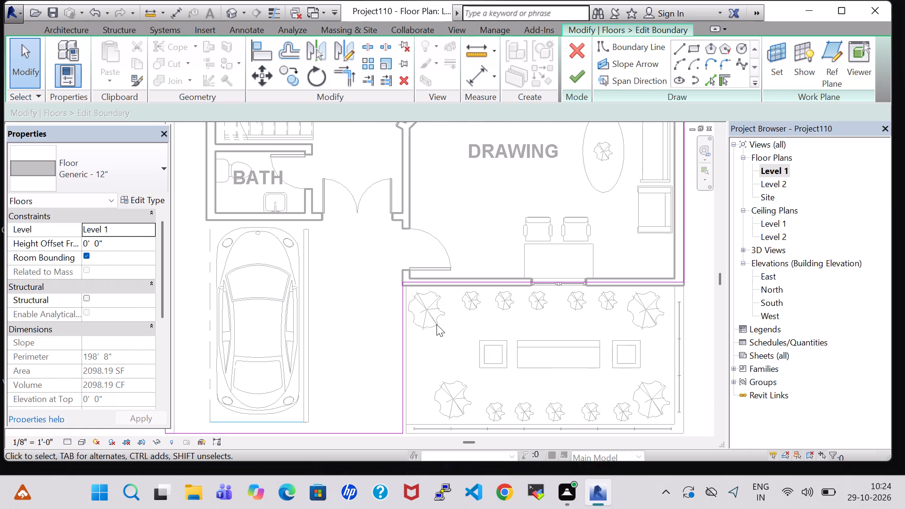
pyautogui.click(401, 327)
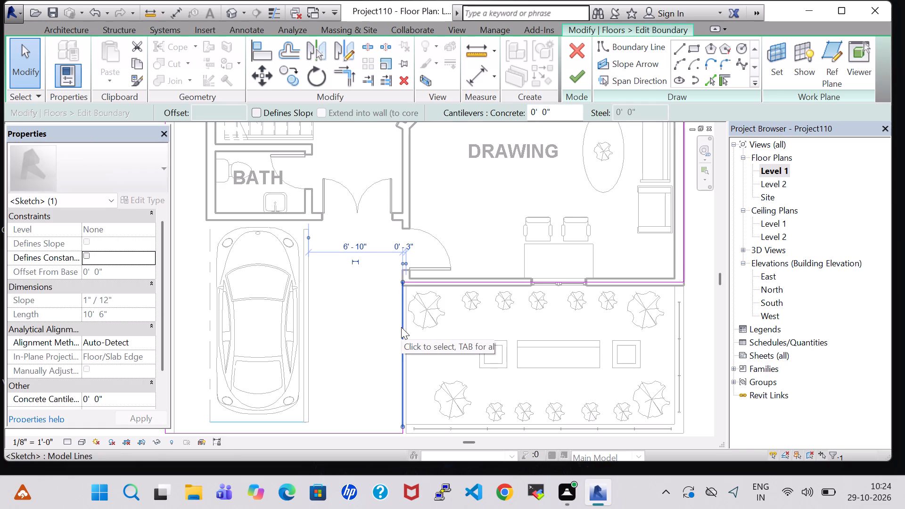
pyautogui.press('Right')
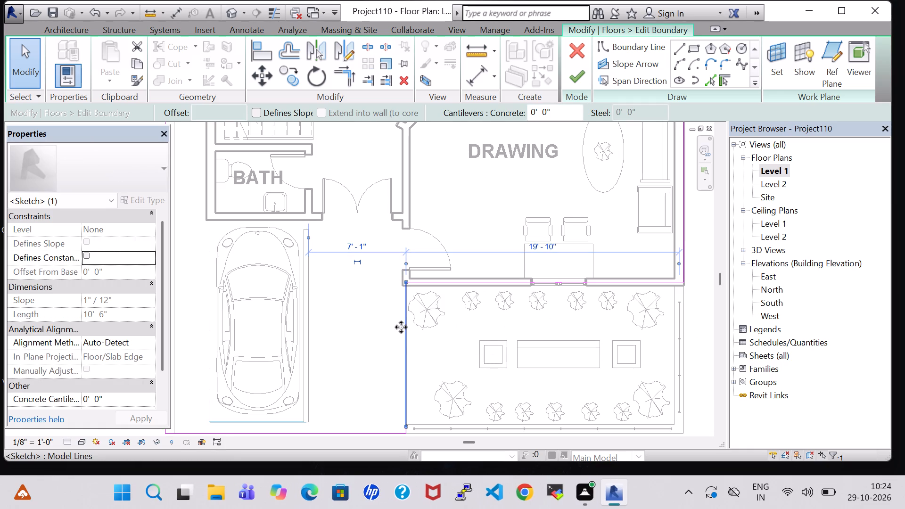
pyautogui.click(369, 334)
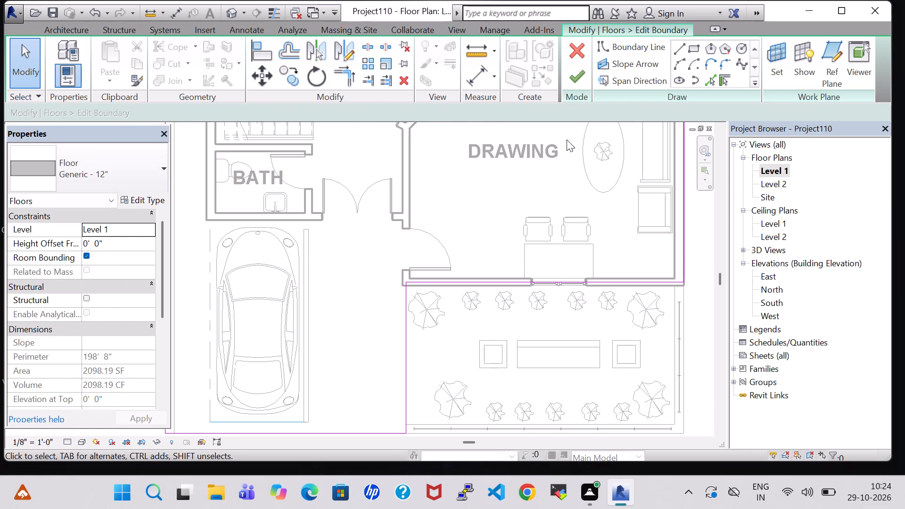
pyautogui.click(570, 81)
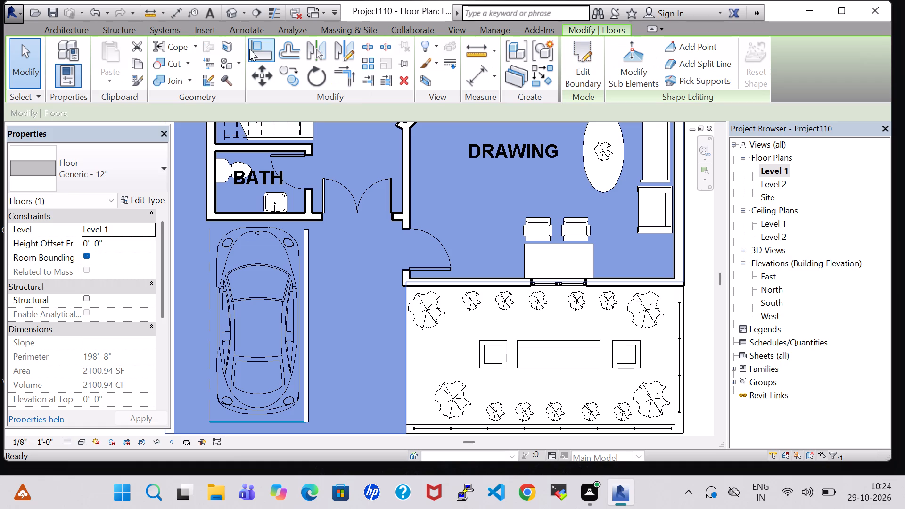
# In the 3D view, duplicate the wall type of the low wall along the yard's front as Generic - 2'.
pyautogui.click(227, 10)
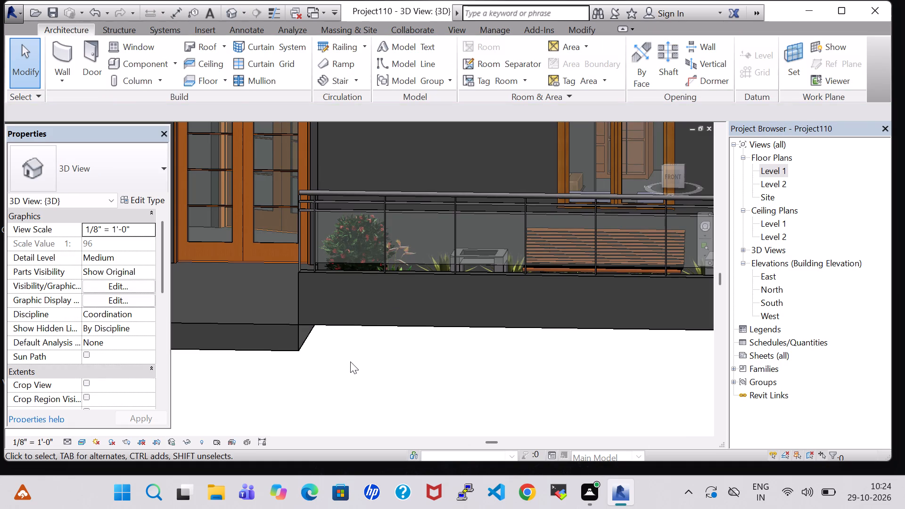
pyautogui.keyDown('shift'); pyautogui.moveTo(348, 358); pyautogui.dragTo(371, 364, button='middle'); pyautogui.keyUp('shift')
pyautogui.scroll(-3, 389, 306)
pyautogui.keyDown('shift'); pyautogui.moveTo(389, 306); pyautogui.dragTo(374, 346, button='middle'); pyautogui.keyUp('shift')
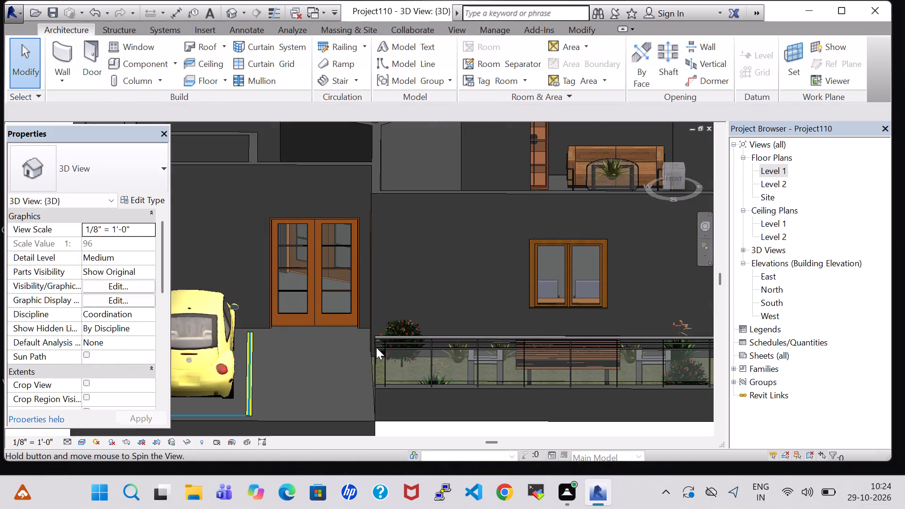
pyautogui.scroll(-7, 418, 338)
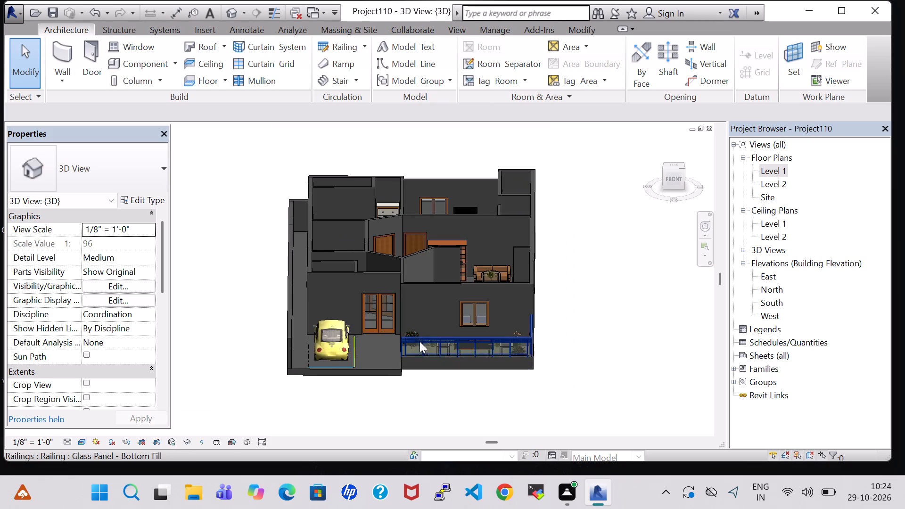
pyautogui.click(451, 392)
pyautogui.click(458, 405)
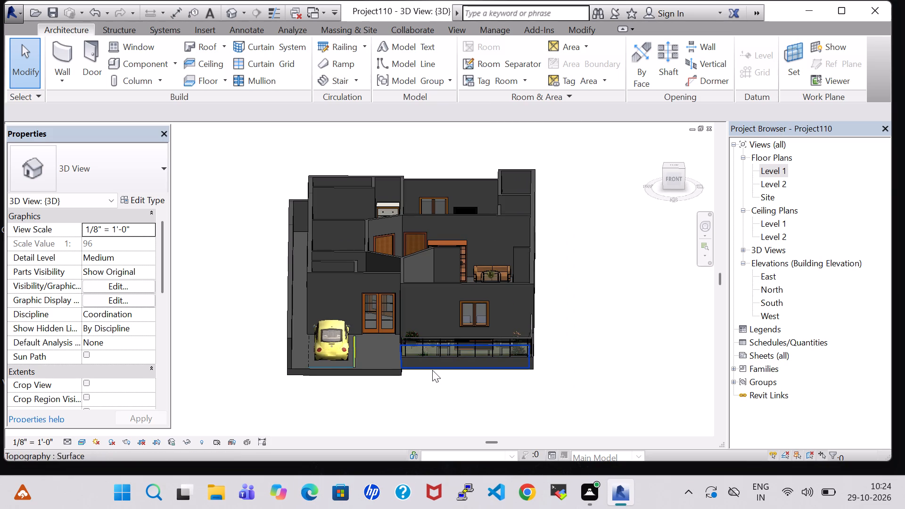
pyautogui.click(427, 366)
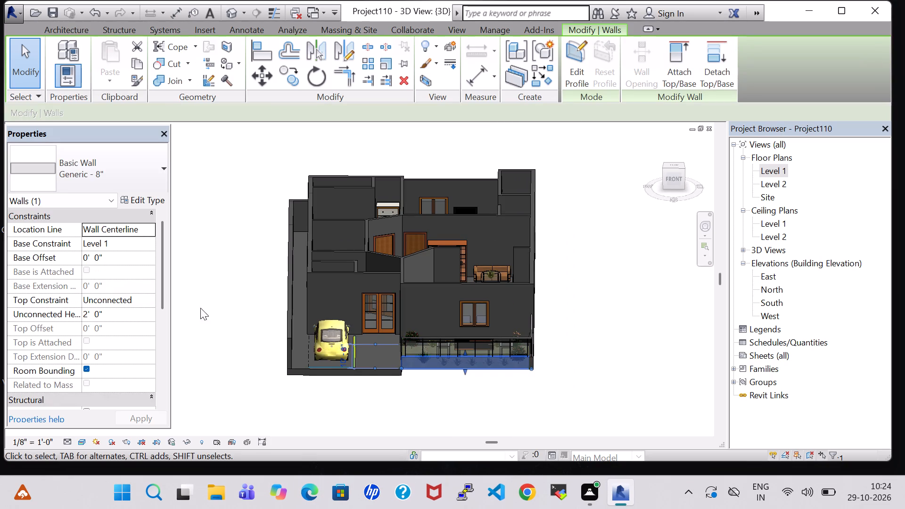
pyautogui.click(140, 204)
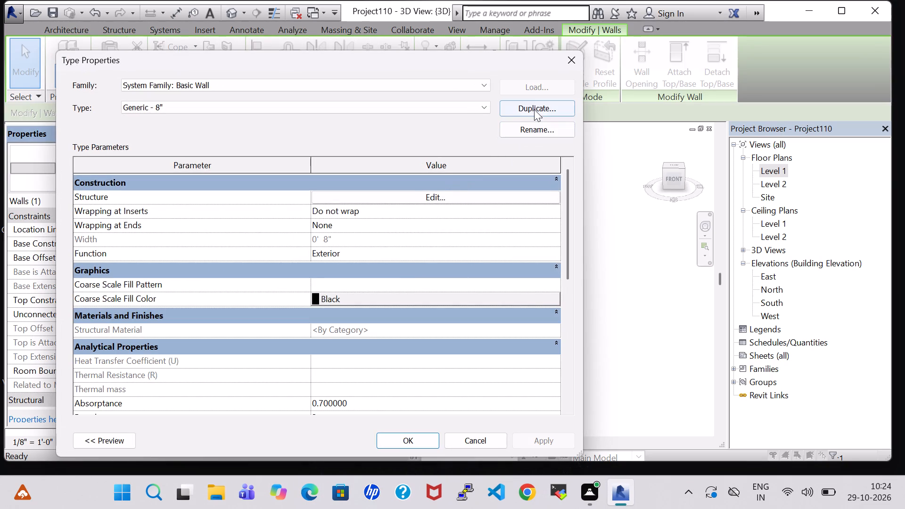
pyautogui.click(534, 109)
pyautogui.click(321, 245)
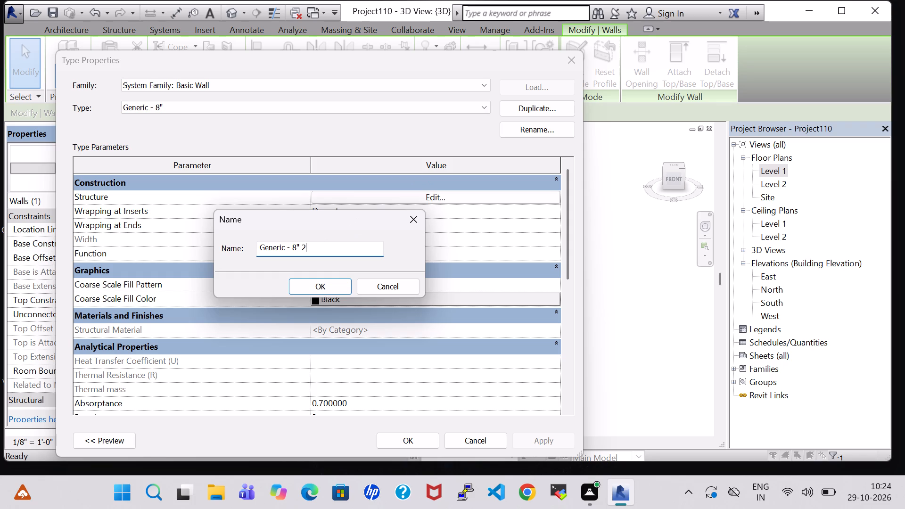
pyautogui.press('BackSpace')
pyautogui.press('BackSpace')
pyautogui.press('BackSpace')
pyautogui.press('BackSpace')
pyautogui.press('2')
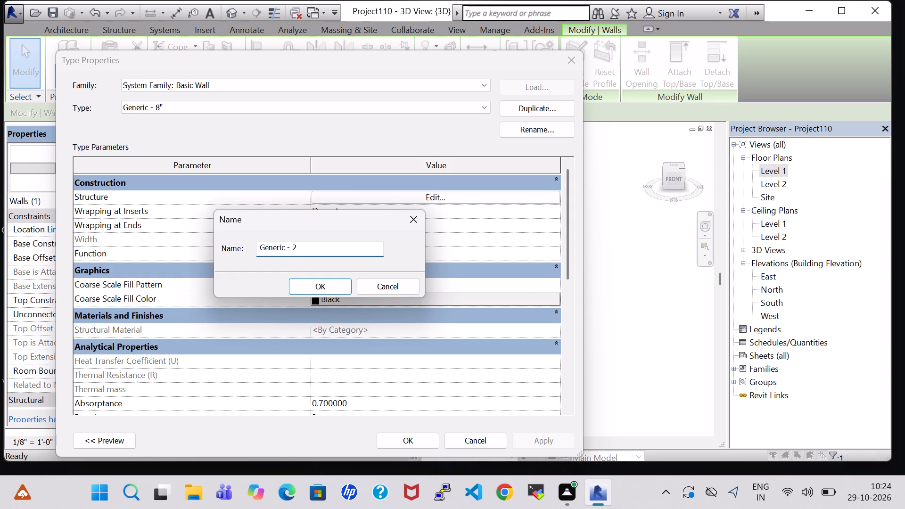
pyautogui.press("'")
pyautogui.click(331, 280)
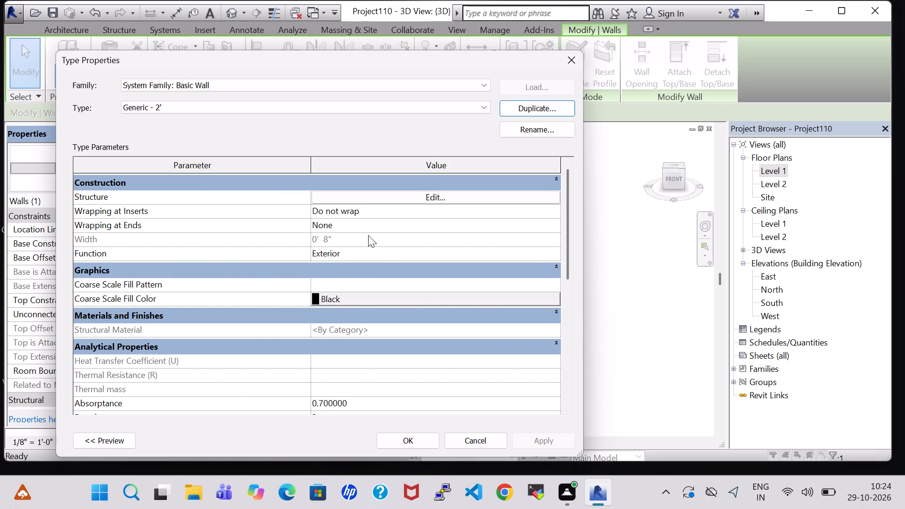
# Set the structure layer material of the Generic - 2' wall type to Birch and apply it.
pyautogui.click(430, 202)
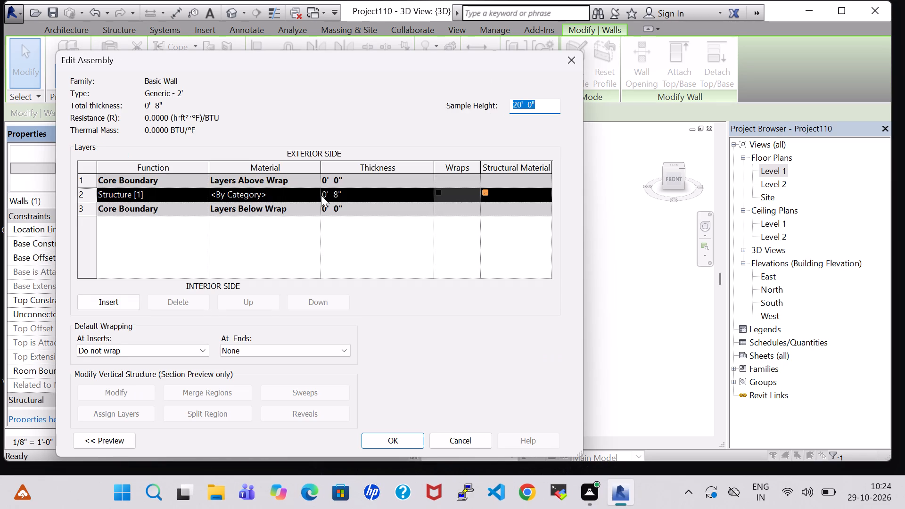
pyautogui.click(313, 192)
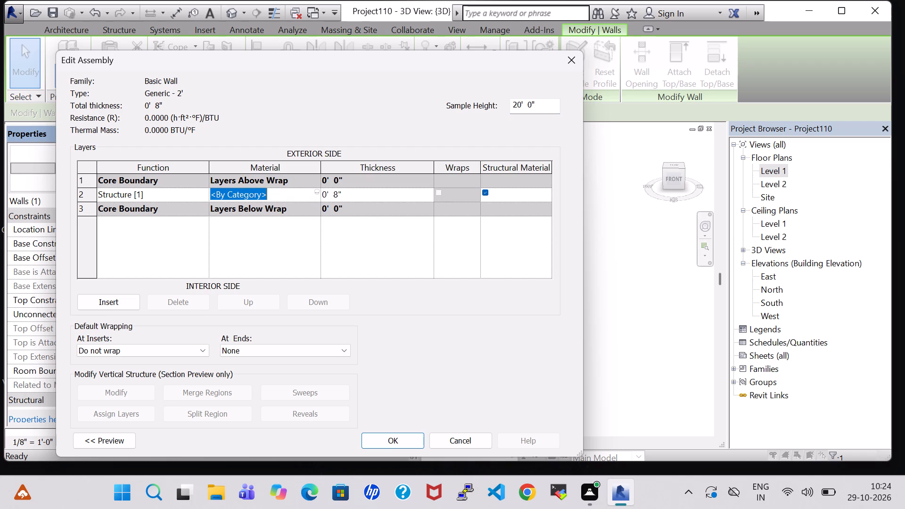
pyautogui.click(317, 191)
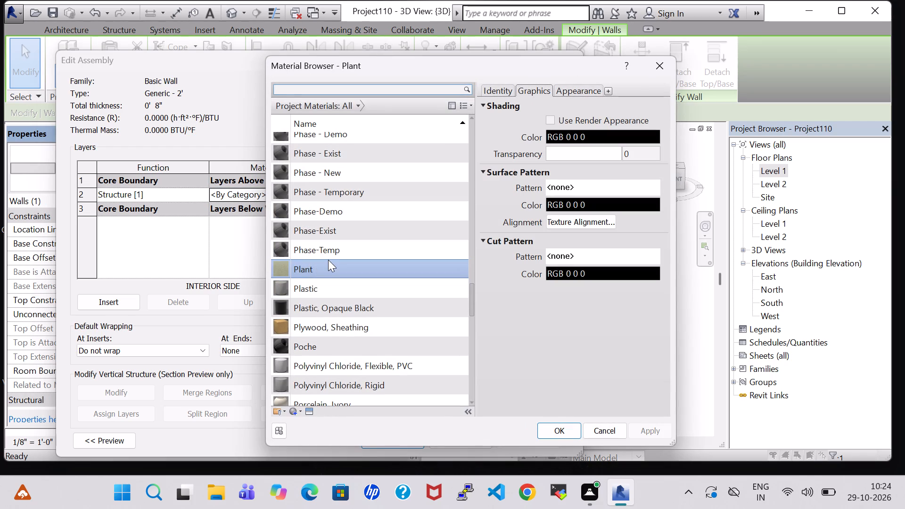
pyautogui.scroll(20, 328, 260)
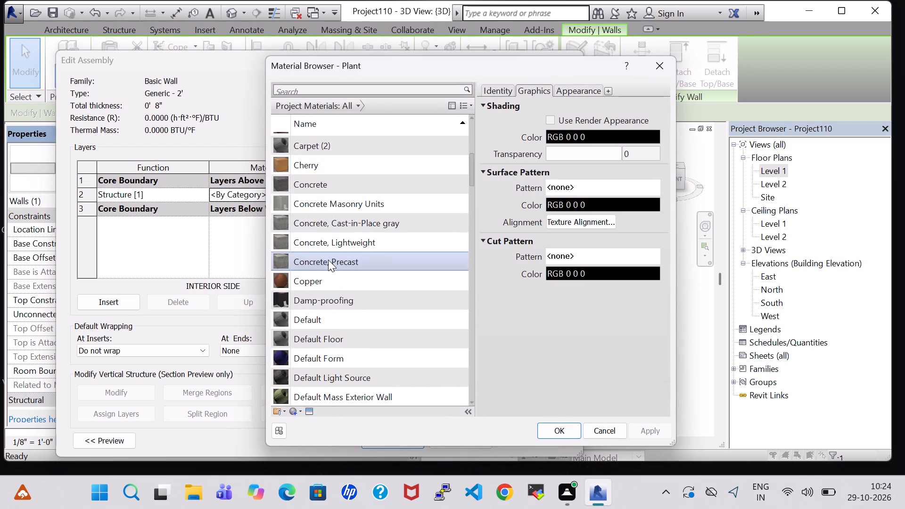
pyautogui.scroll(7, 328, 260)
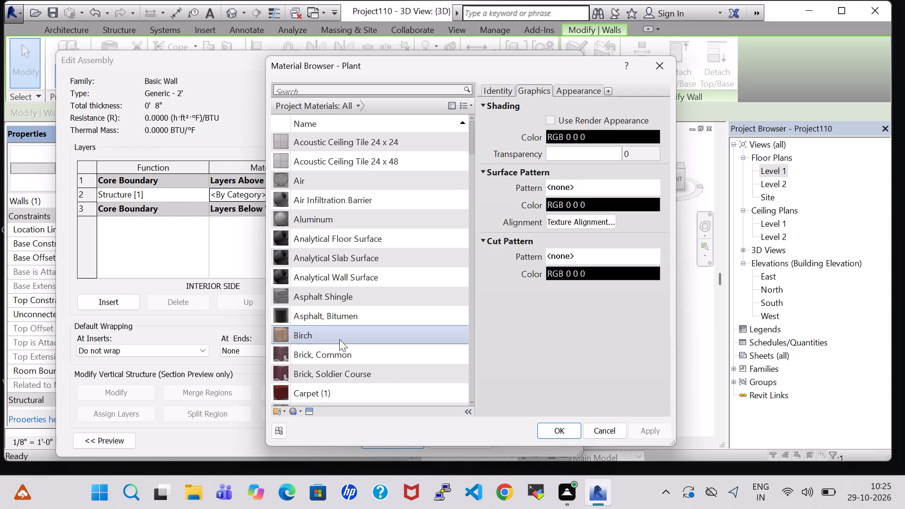
pyautogui.click(339, 339)
pyautogui.click(547, 427)
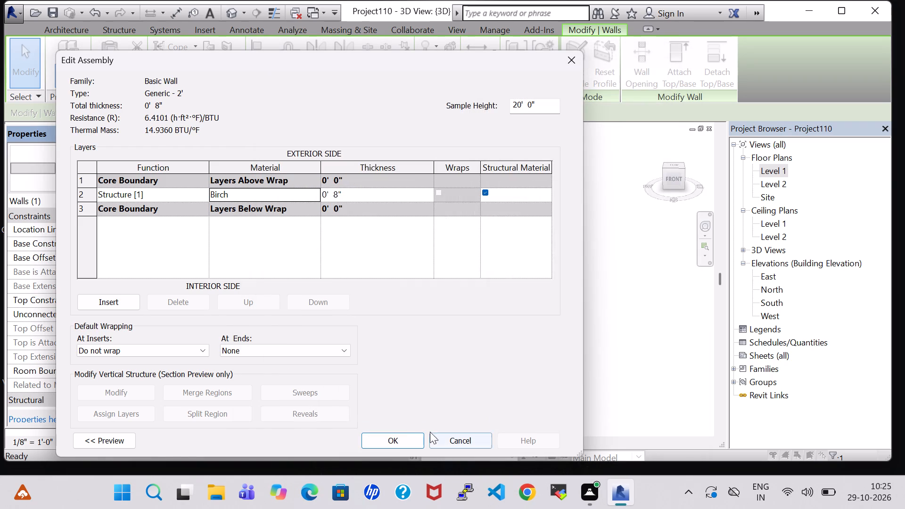
pyautogui.click(400, 431)
pyautogui.click(400, 433)
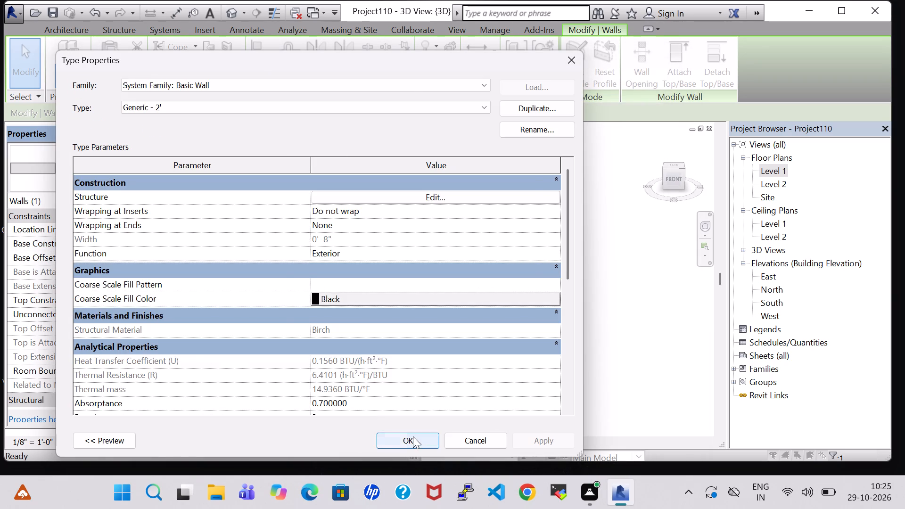
pyautogui.click(413, 436)
pyautogui.click(588, 407)
# Change the low yard wall on the side away from the driveway to the Generic - 2' type.
pyautogui.scroll(2, 543, 353)
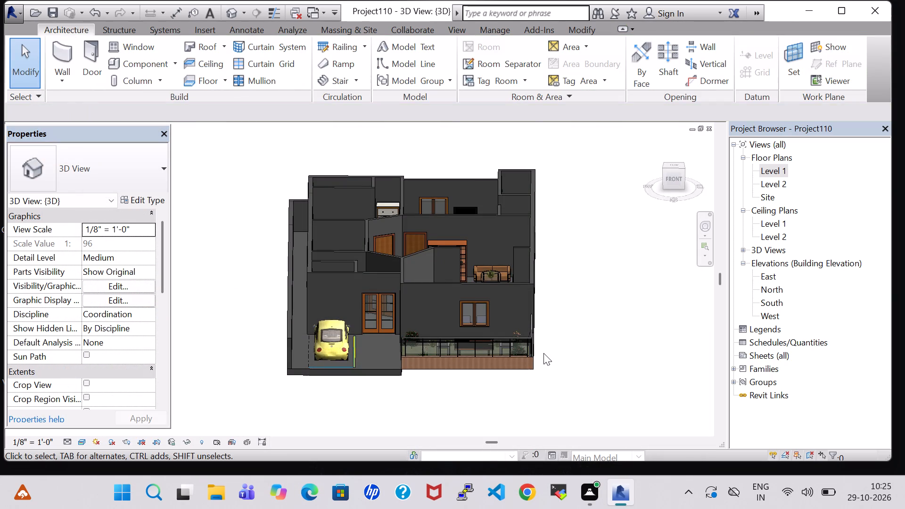
pyautogui.scroll(3, 612, 336)
pyautogui.moveTo(581, 330); pyautogui.dragTo(548, 337, button='middle')
pyautogui.keyDown('shift'); pyautogui.scroll(1, 548, 337); pyautogui.keyUp('shift')
pyautogui.click(379, 365)
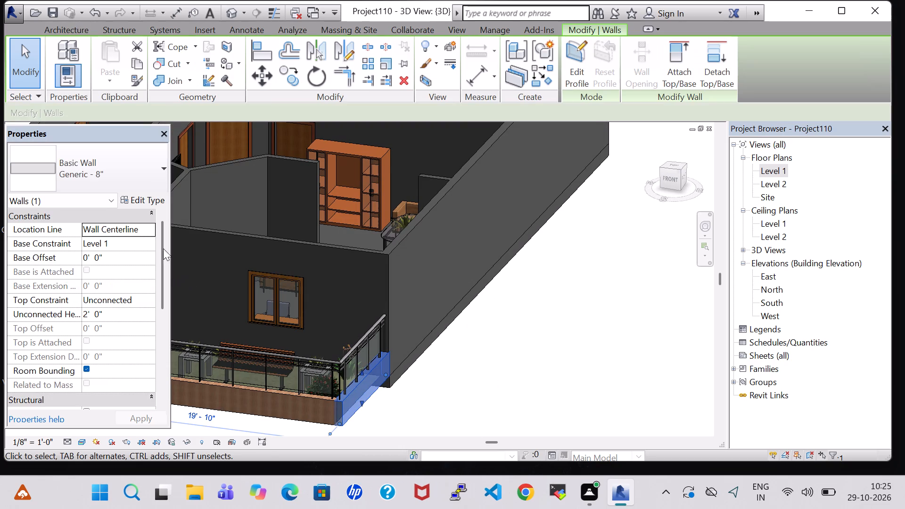
pyautogui.click(102, 181)
pyautogui.click(108, 461)
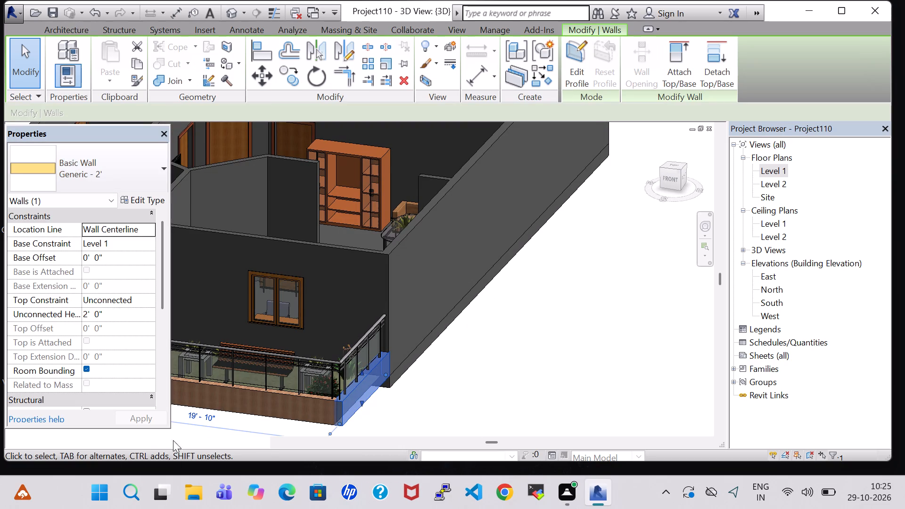
# Duplicate the Generic - 8" type of the boundary wall beside the car as a new wall type named OUTER 5'.
pyautogui.click(514, 374)
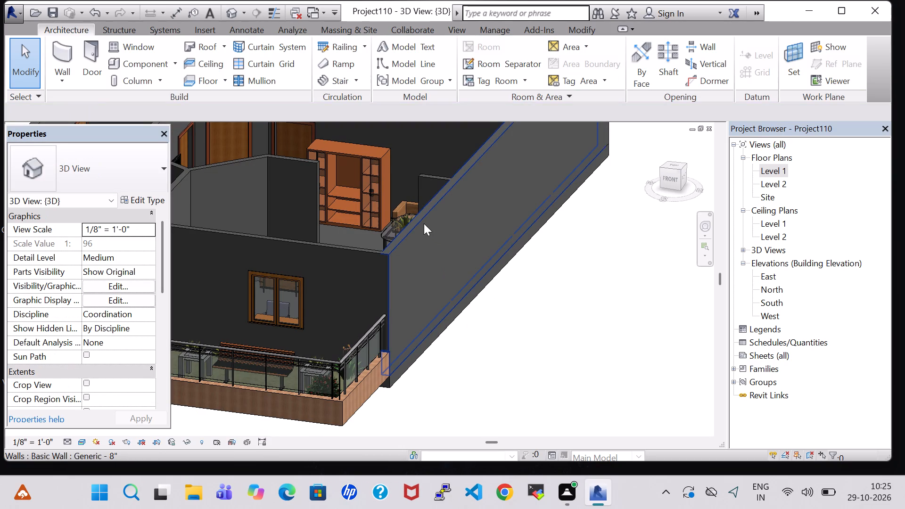
pyautogui.moveTo(436, 253); pyautogui.dragTo(617, 270, button='middle')
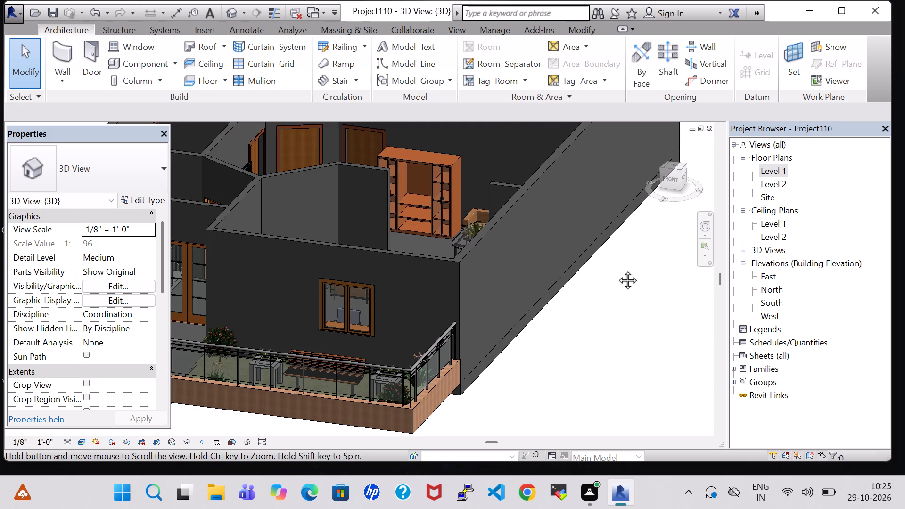
pyautogui.moveTo(617, 270); pyautogui.dragTo(776, 285, button='middle')
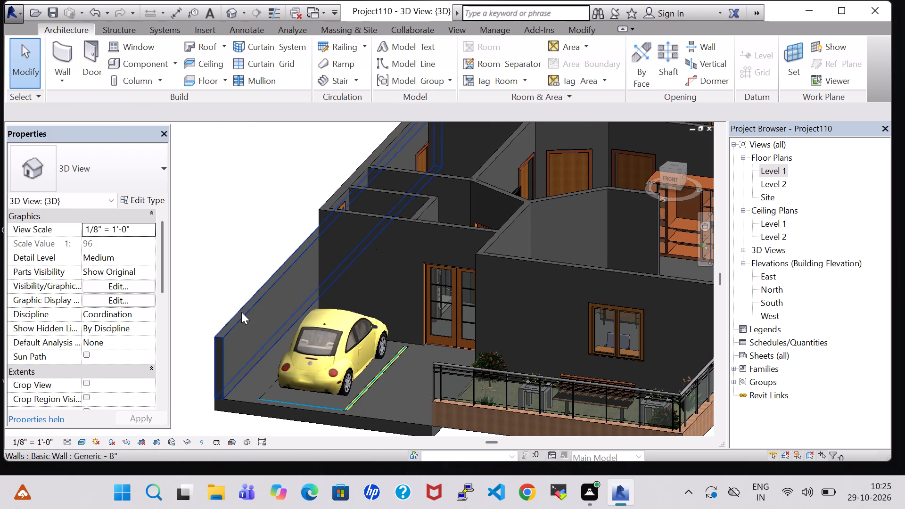
pyautogui.click(241, 312)
pyautogui.click(138, 203)
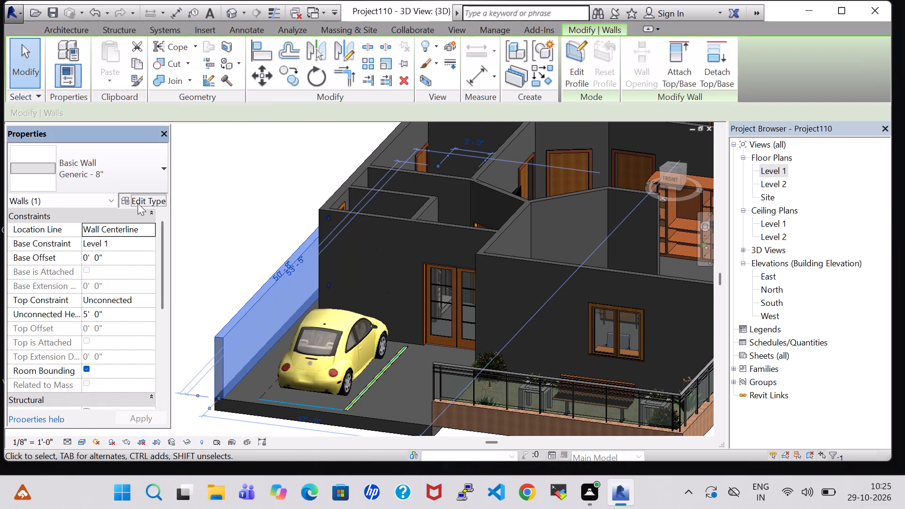
pyautogui.click(536, 114)
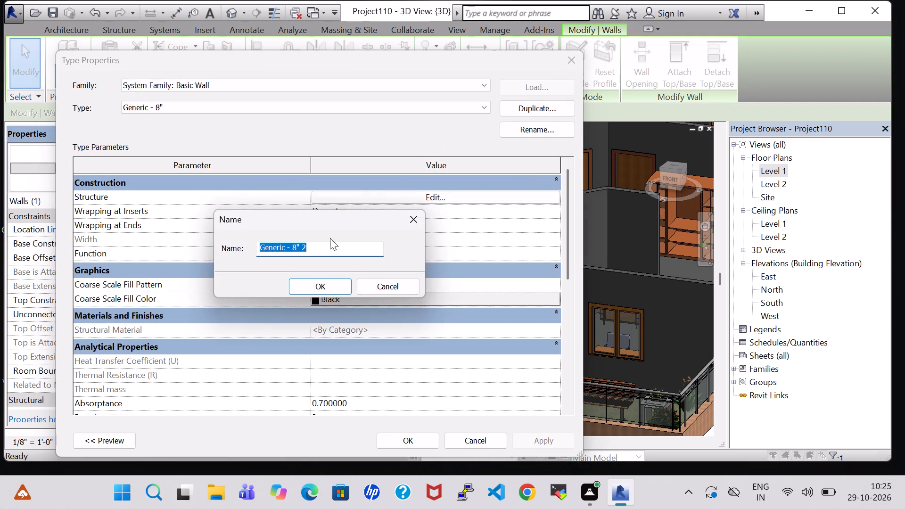
pyautogui.click(314, 246)
pyautogui.press('BackSpace')
pyautogui.press('BackSpace')
pyautogui.press('BackSpace')
pyautogui.press('BackSpace')
pyautogui.press('BackSpace')
pyautogui.press('BackSpace')
pyautogui.press('BackSpace')
pyautogui.press('BackSpace')
pyautogui.press('BackSpace')
pyautogui.press('BackSpace')
pyautogui.press('BackSpace')
pyautogui.press('BackSpace')
pyautogui.press('BackSpace')
pyautogui.press('BackSpace')
pyautogui.press('BackSpace')
pyautogui.press('BackSpace')
pyautogui.press('BackSpace')
pyautogui.press('BackSpace')
pyautogui.press('BackSpace')
pyautogui.press('BackSpace')
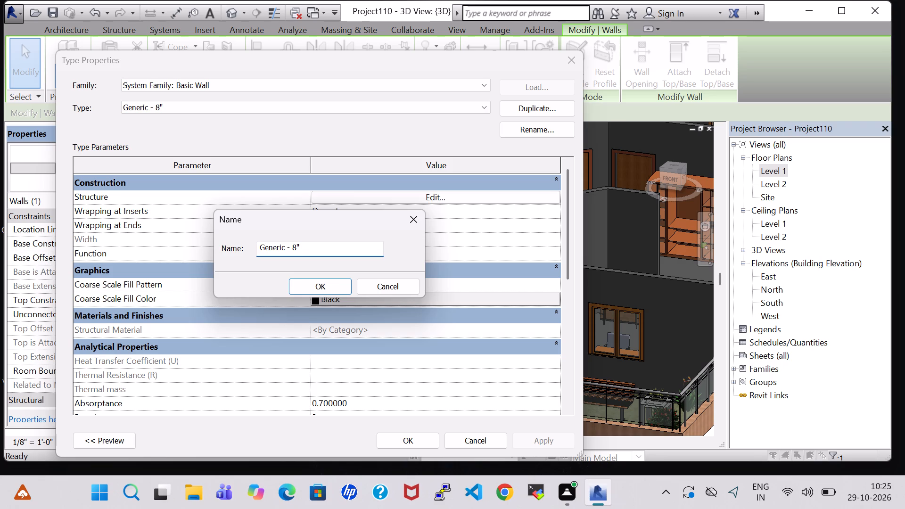
pyautogui.write("OUTER 5'")
pyautogui.press('Return')
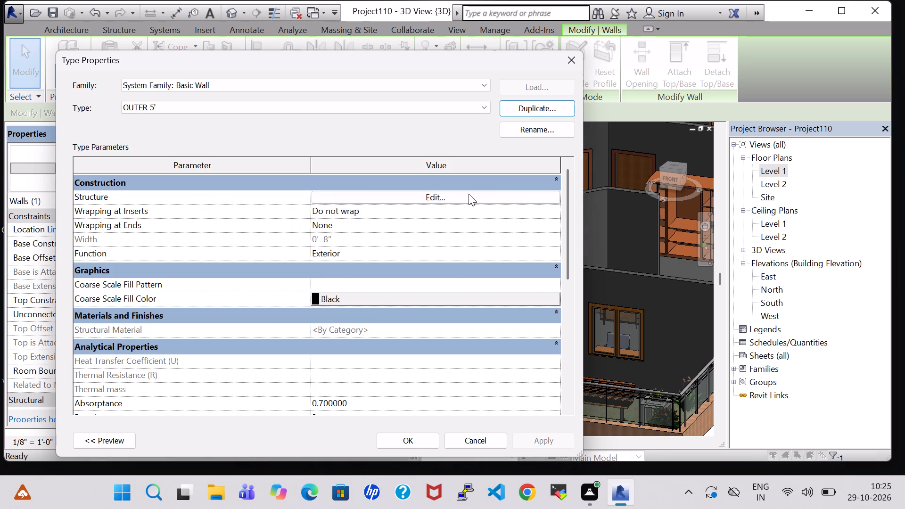
# Set the structure layer material of the OUTER 5' wall type to Birch and apply it.
pyautogui.click(453, 195)
pyautogui.click(316, 191)
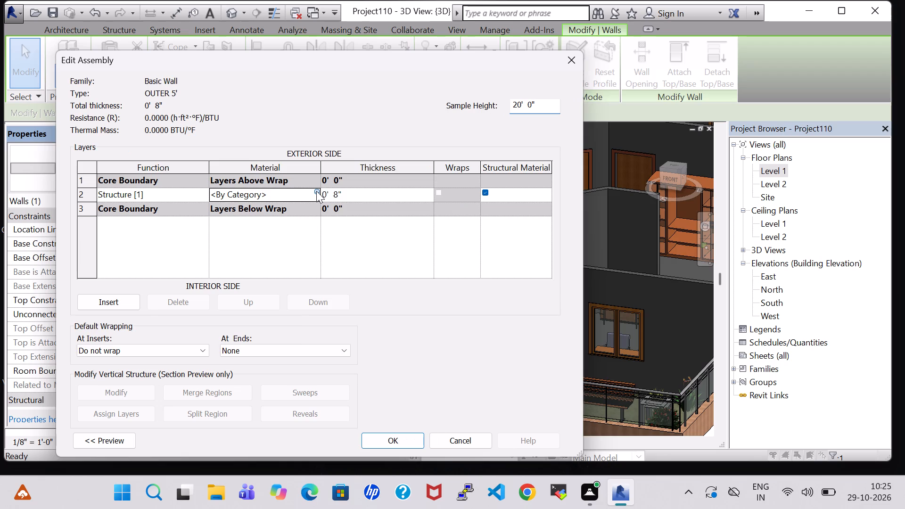
pyautogui.click(559, 433)
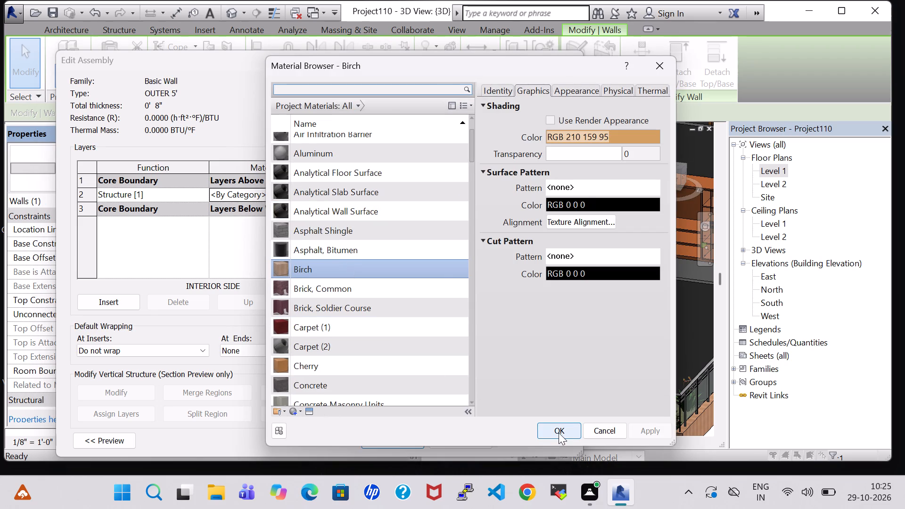
pyautogui.click(410, 442)
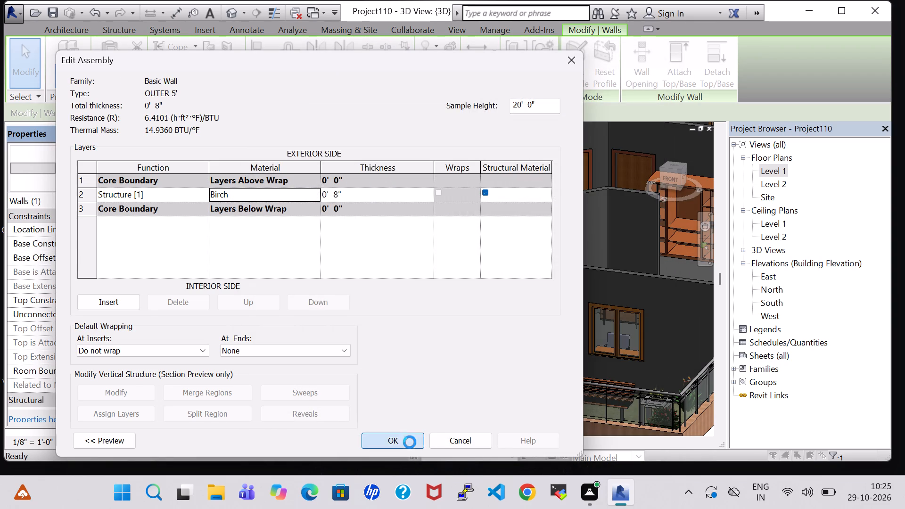
pyautogui.click(410, 442)
pyautogui.click(268, 234)
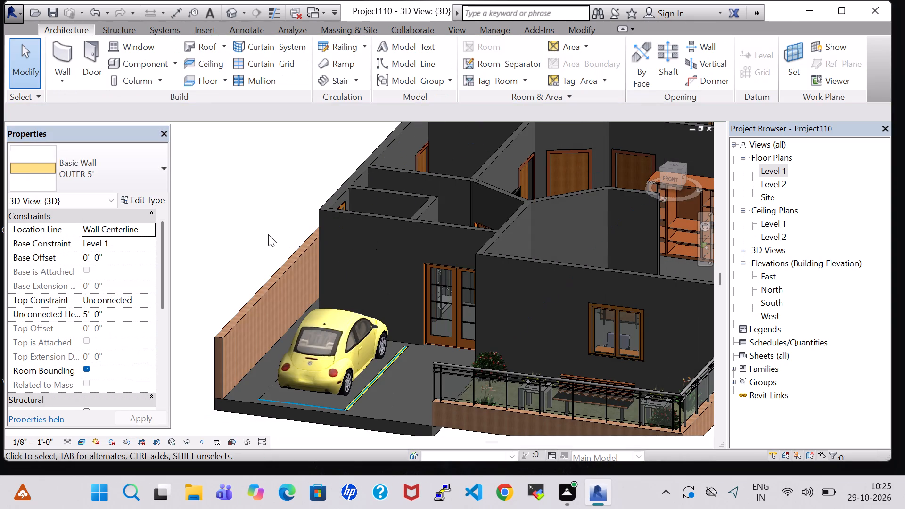
# Change the rear segment of the driveway-side boundary wall and both boundary wall segments along the back to the OUTER 5' type.
pyautogui.scroll(-5, 268, 234)
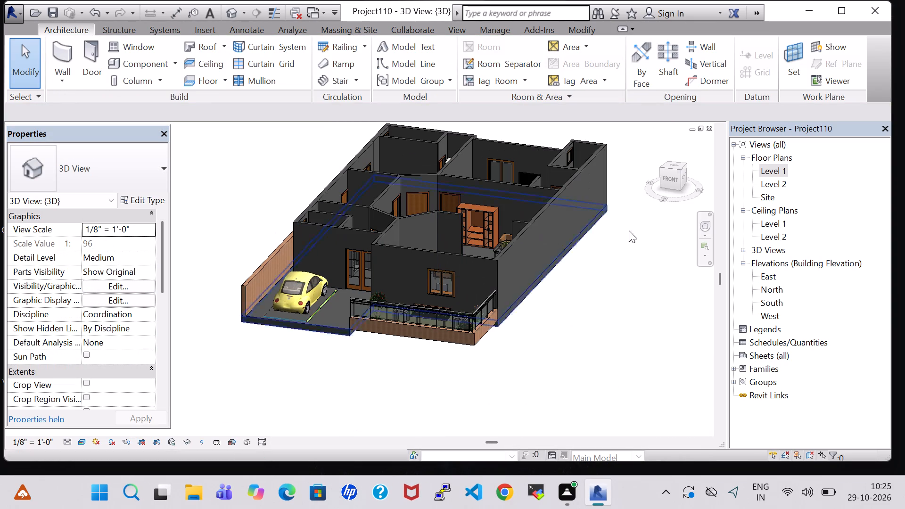
pyautogui.keyDown('shift'); pyautogui.moveTo(619, 234); pyautogui.dragTo(609, 322, button='middle'); pyautogui.keyUp('shift')
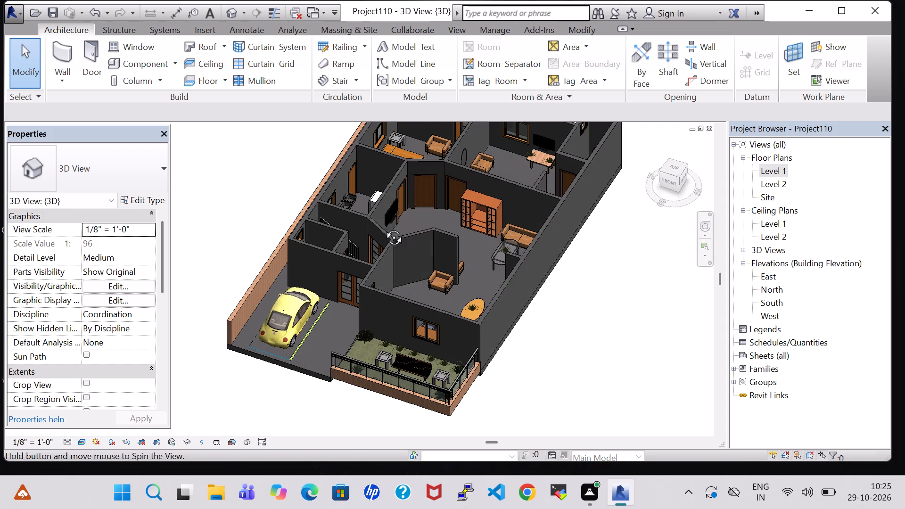
pyautogui.keyDown('shift'); pyautogui.moveTo(268, 155); pyautogui.dragTo(450, 219, button='middle'); pyautogui.keyUp('shift')
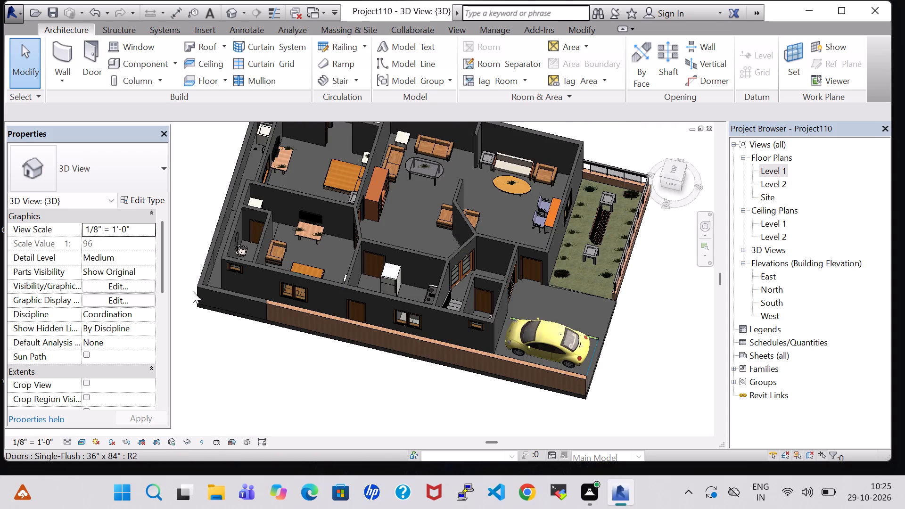
pyautogui.click(233, 308)
pyautogui.click(137, 178)
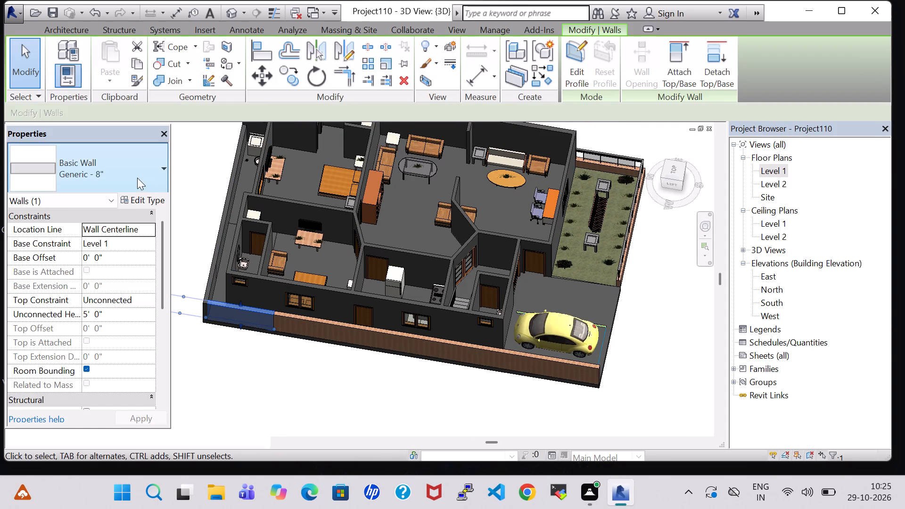
pyautogui.click(120, 445)
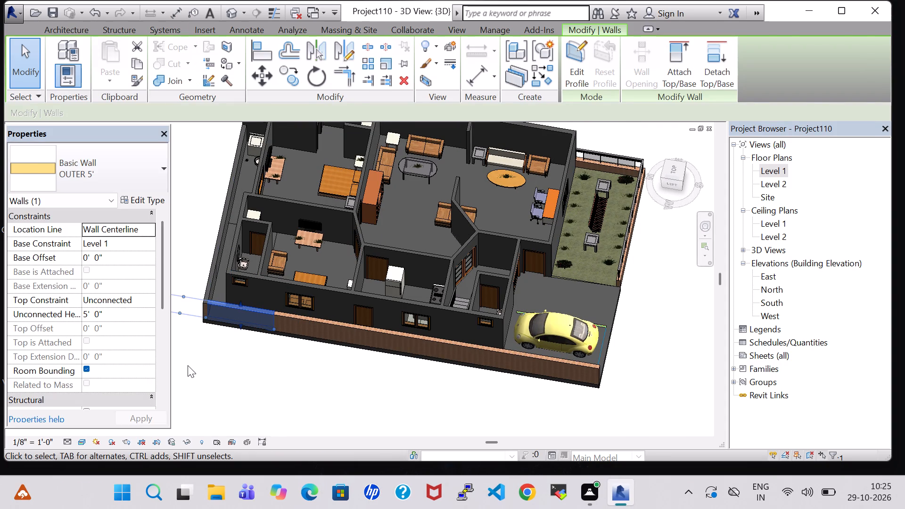
pyautogui.click(188, 365)
pyautogui.click(203, 278)
pyautogui.click(86, 156)
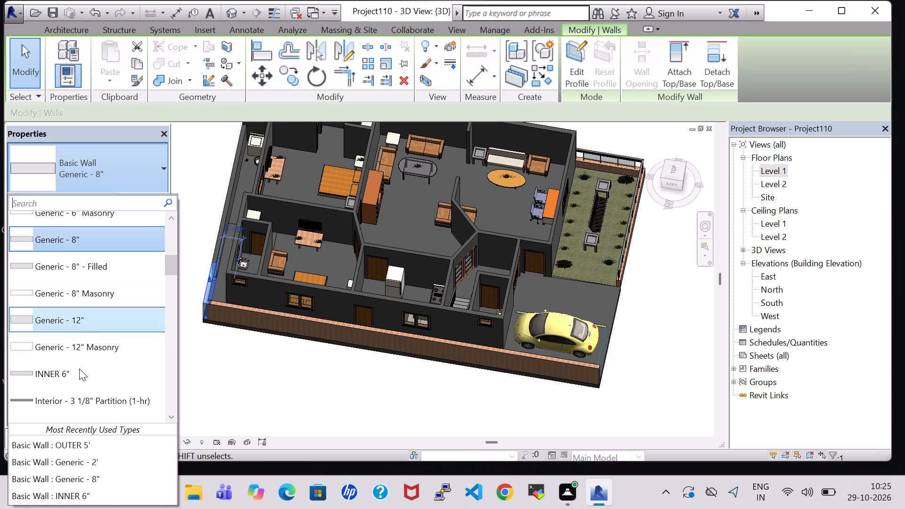
pyautogui.click(81, 447)
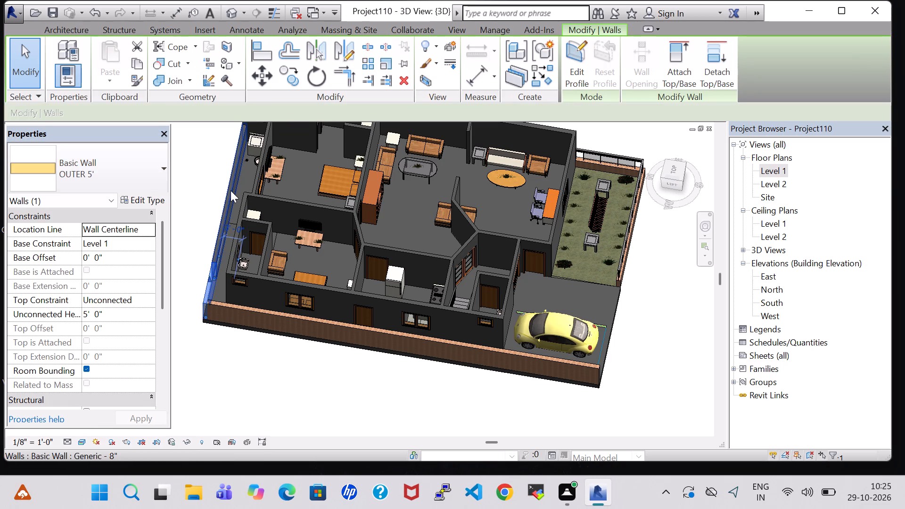
pyautogui.click(230, 190)
pyautogui.click(147, 164)
pyautogui.click(98, 441)
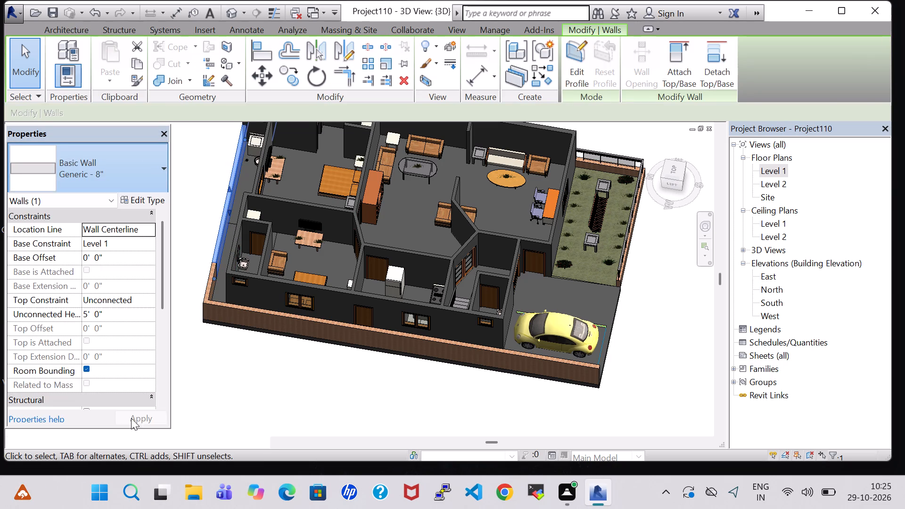
pyautogui.click(246, 368)
# Set the structure layer material of the INNER 6" wall type to Brick, Common, starting from an interior partition wall.
pyautogui.moveTo(249, 368); pyautogui.dragTo(254, 410, button='middle')
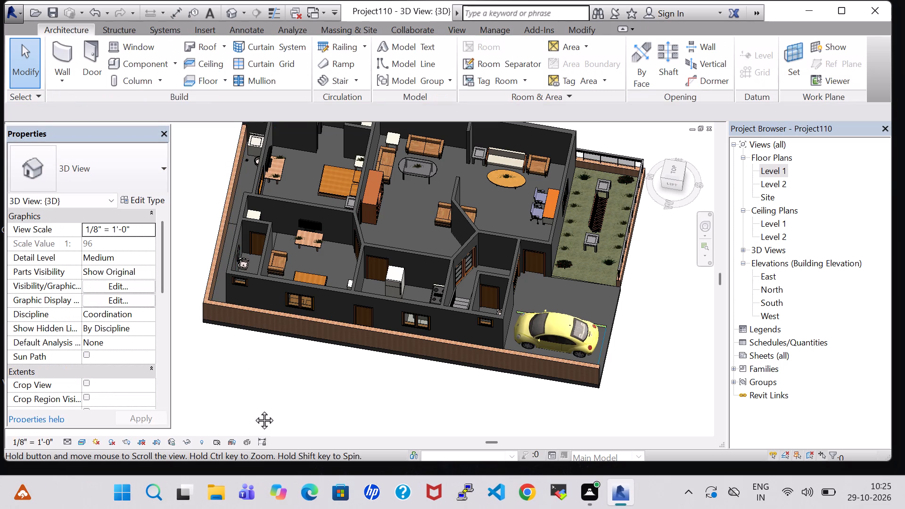
pyautogui.moveTo(254, 410); pyautogui.dragTo(258, 428, button='middle')
pyautogui.click(271, 170)
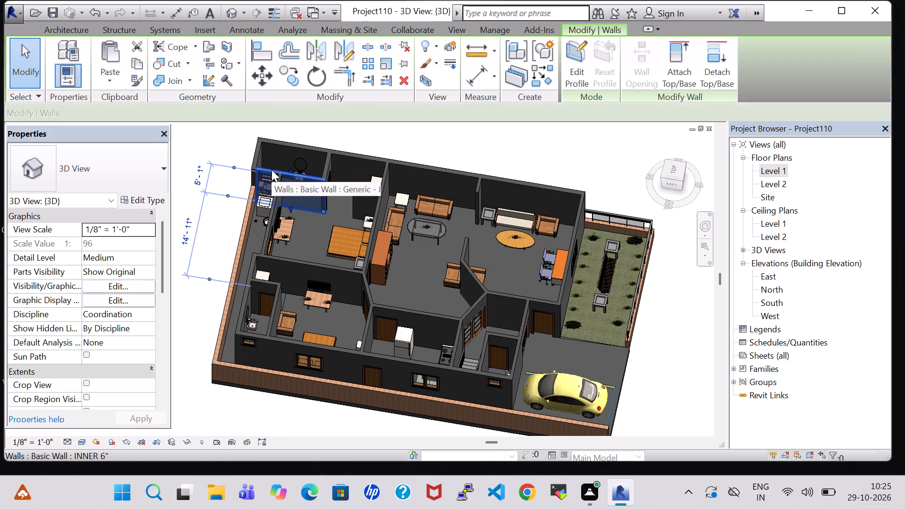
pyautogui.click(105, 174)
pyautogui.click(111, 174)
pyautogui.click(136, 200)
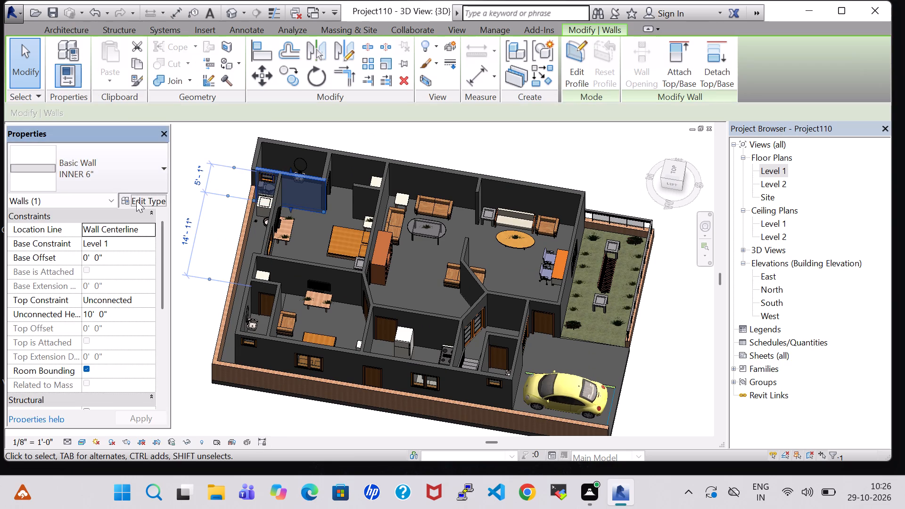
pyautogui.click(431, 202)
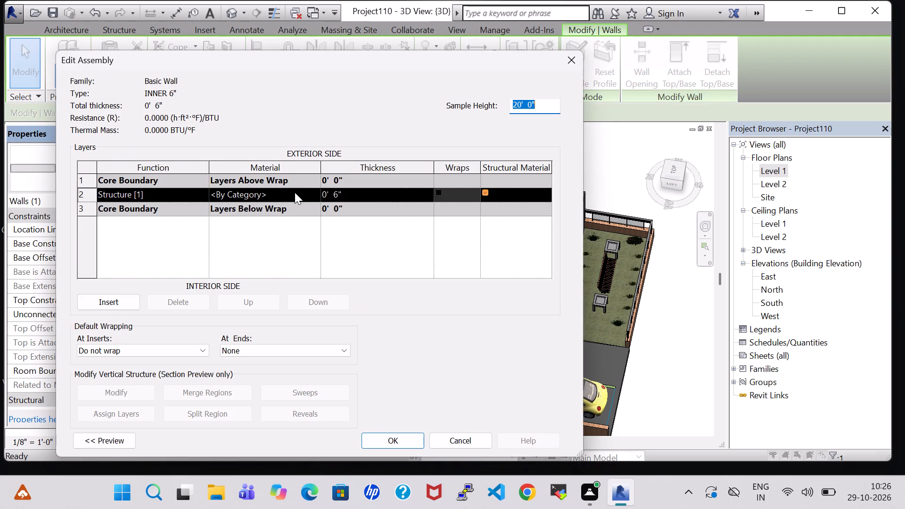
pyautogui.click(317, 193)
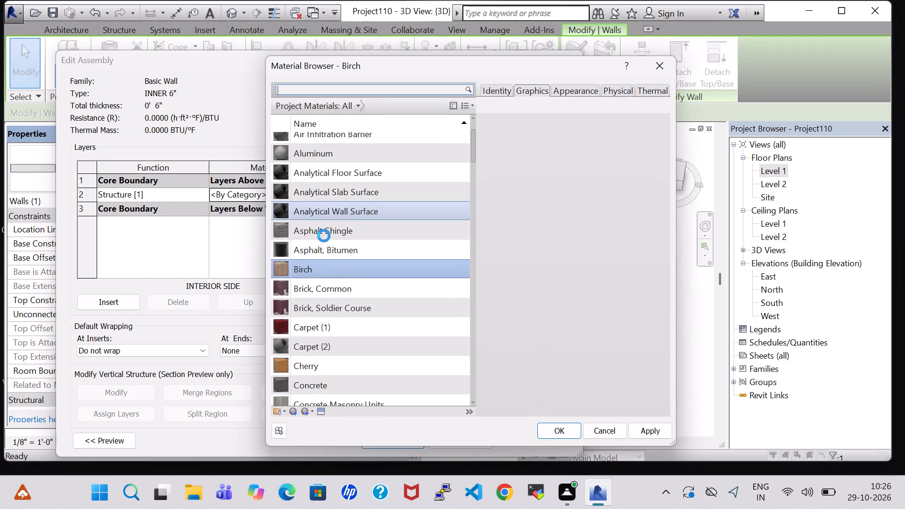
pyautogui.click(344, 281)
pyautogui.click(560, 436)
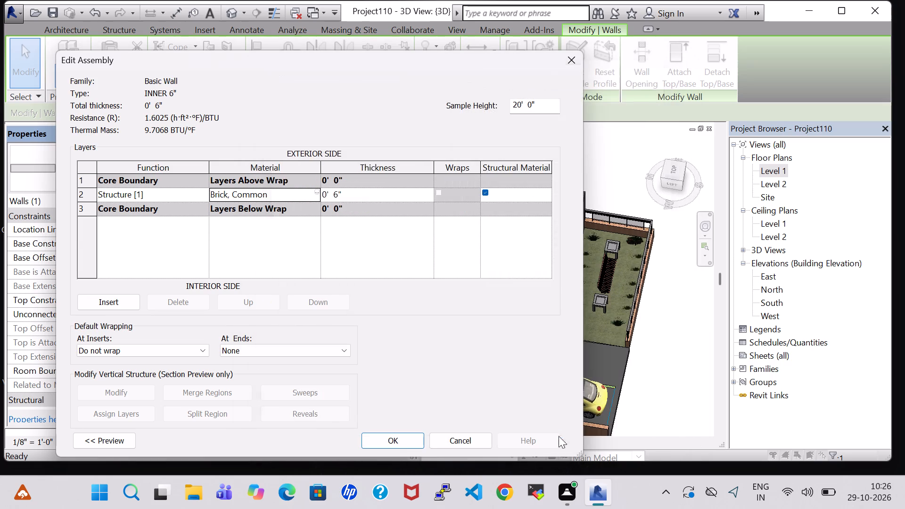
pyautogui.click(402, 442)
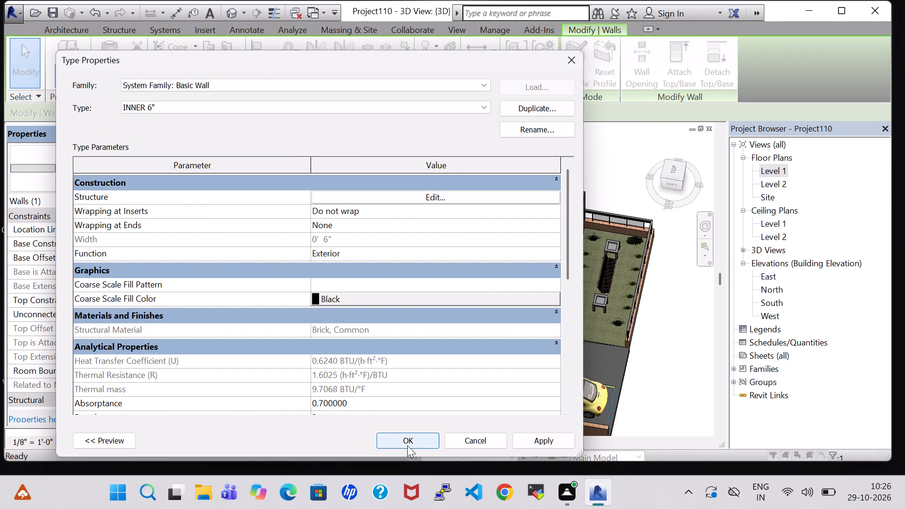
pyautogui.click(404, 436)
pyautogui.click(660, 359)
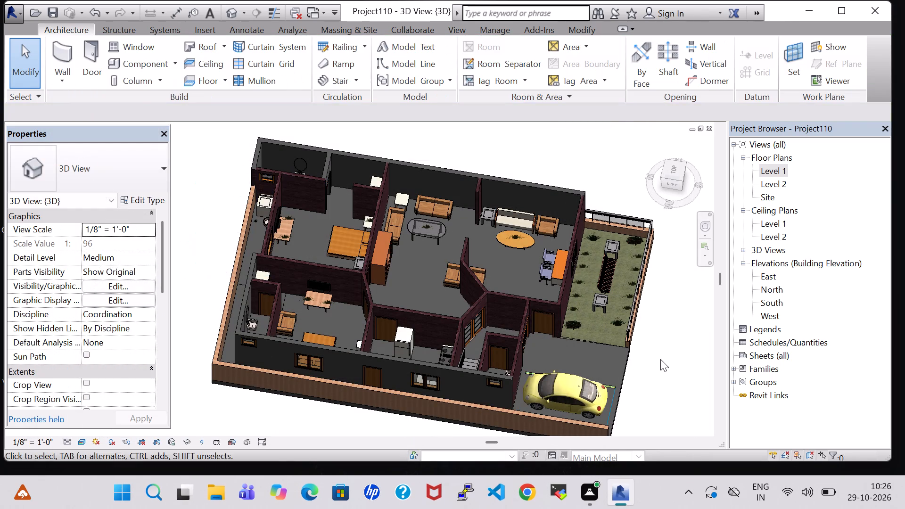
# Set the structure layer material of the house's Generic - 8" outer wall type to Brick, Common.
pyautogui.click(339, 156)
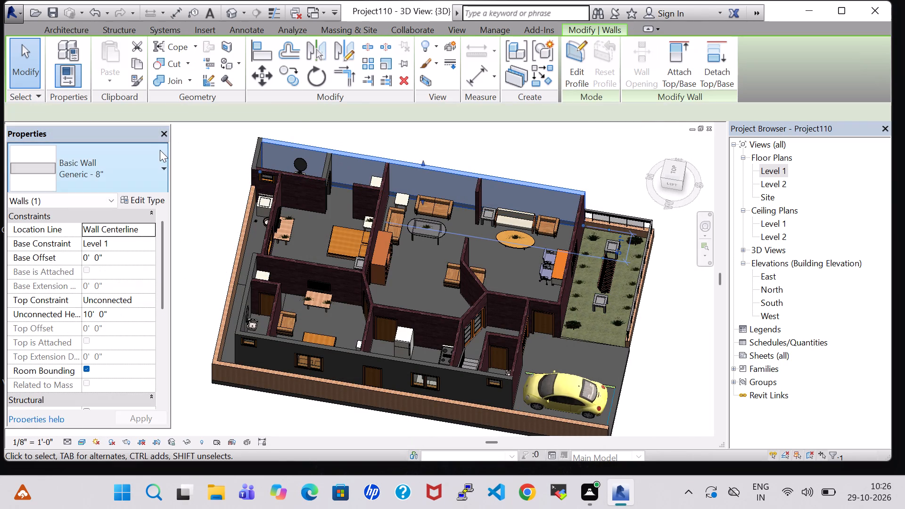
pyautogui.click(141, 198)
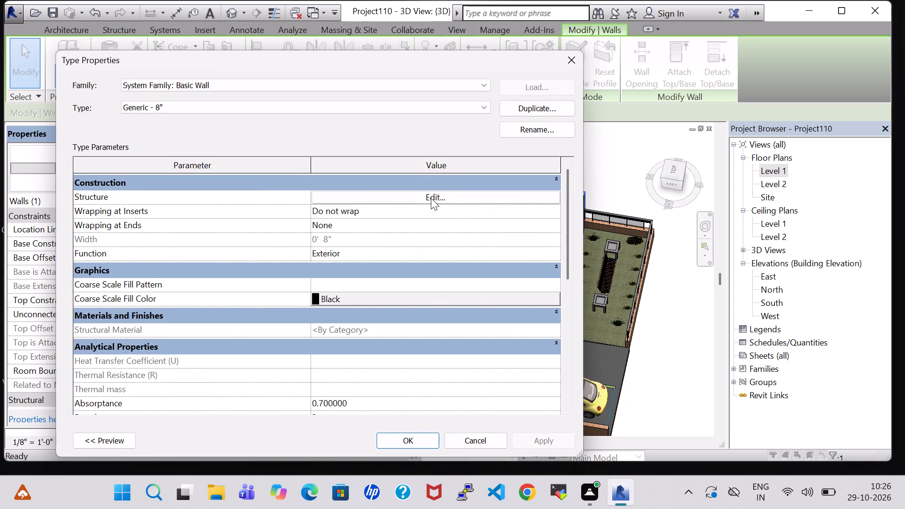
pyautogui.click(431, 198)
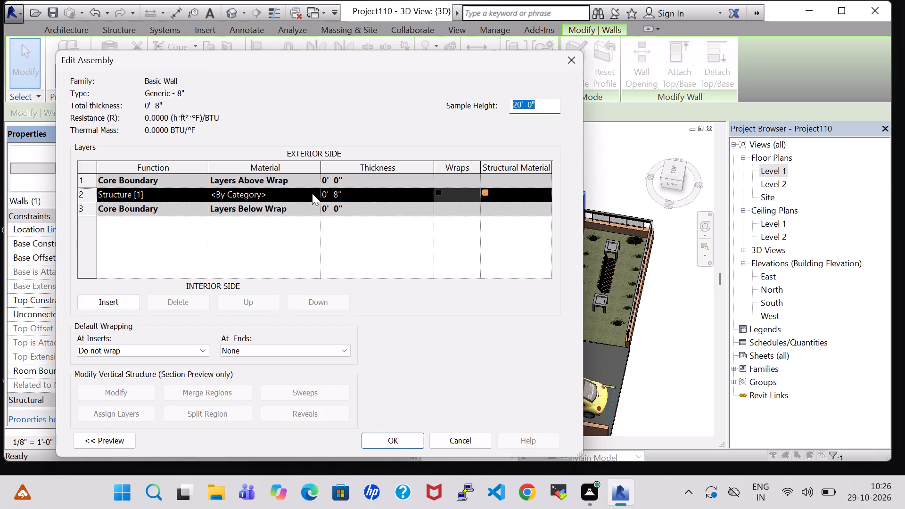
pyautogui.click(312, 193)
pyautogui.click(317, 194)
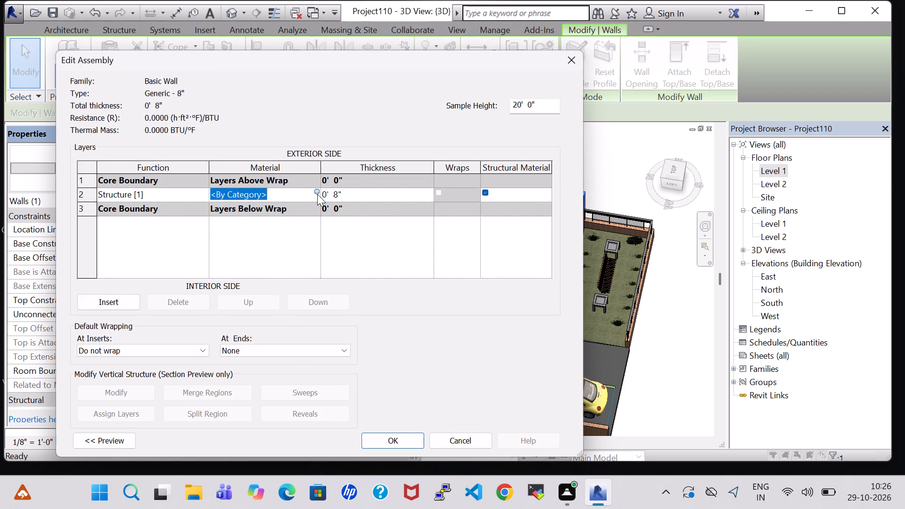
pyautogui.click(557, 422)
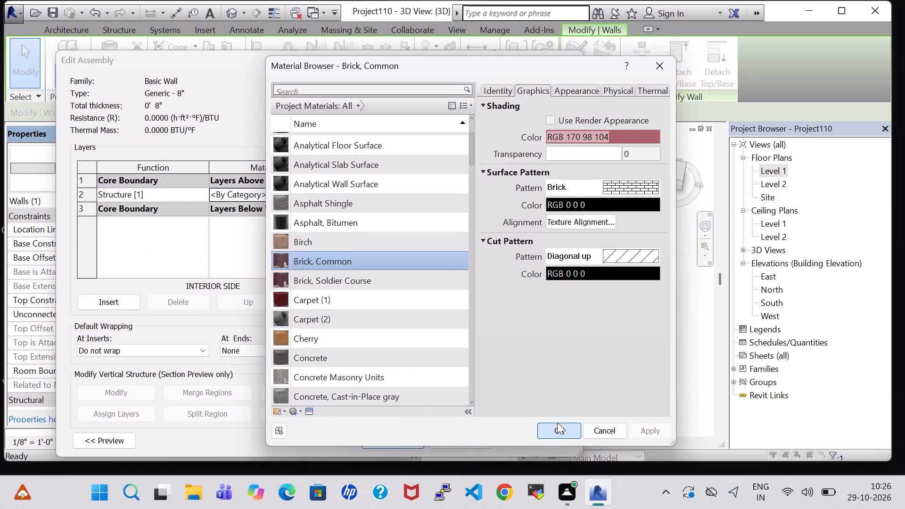
pyautogui.click(402, 430)
pyautogui.click(406, 441)
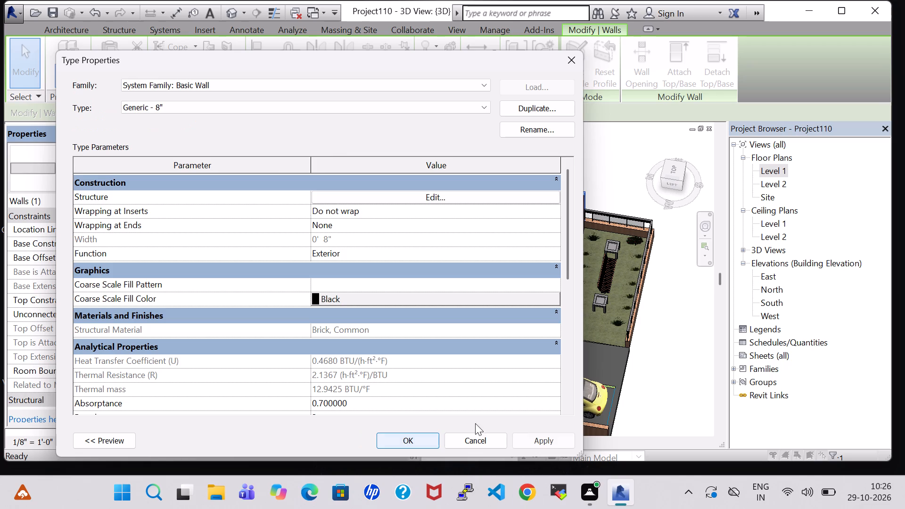
pyautogui.click(409, 436)
pyautogui.click(652, 367)
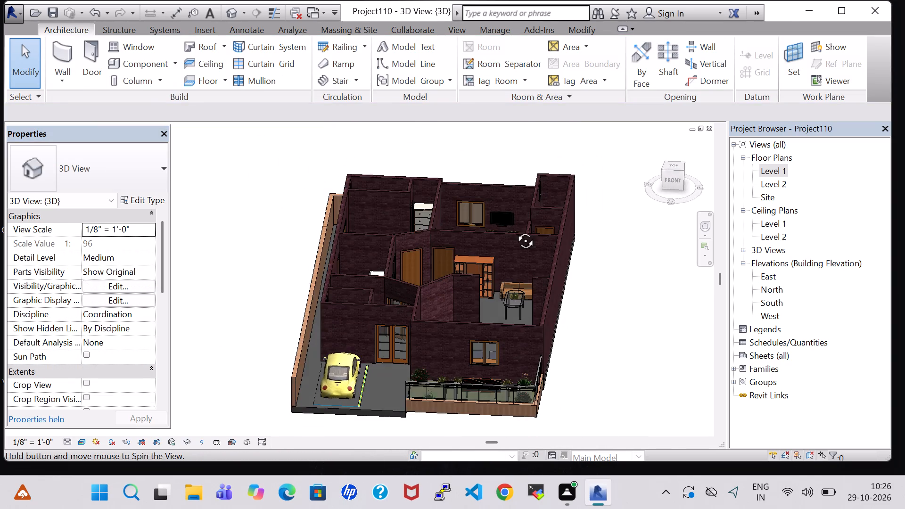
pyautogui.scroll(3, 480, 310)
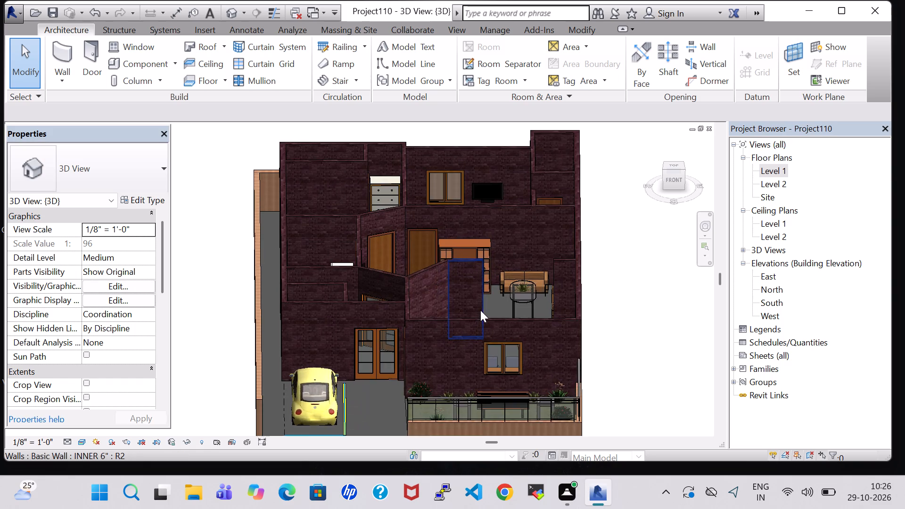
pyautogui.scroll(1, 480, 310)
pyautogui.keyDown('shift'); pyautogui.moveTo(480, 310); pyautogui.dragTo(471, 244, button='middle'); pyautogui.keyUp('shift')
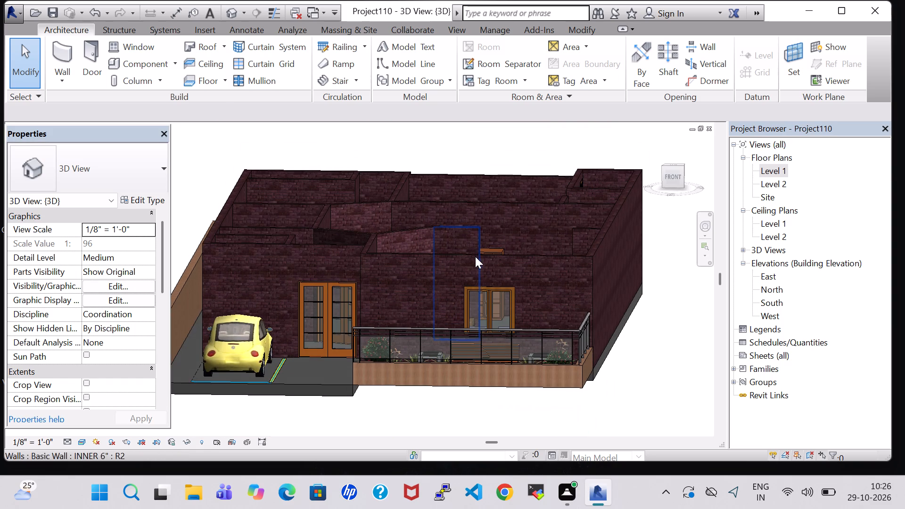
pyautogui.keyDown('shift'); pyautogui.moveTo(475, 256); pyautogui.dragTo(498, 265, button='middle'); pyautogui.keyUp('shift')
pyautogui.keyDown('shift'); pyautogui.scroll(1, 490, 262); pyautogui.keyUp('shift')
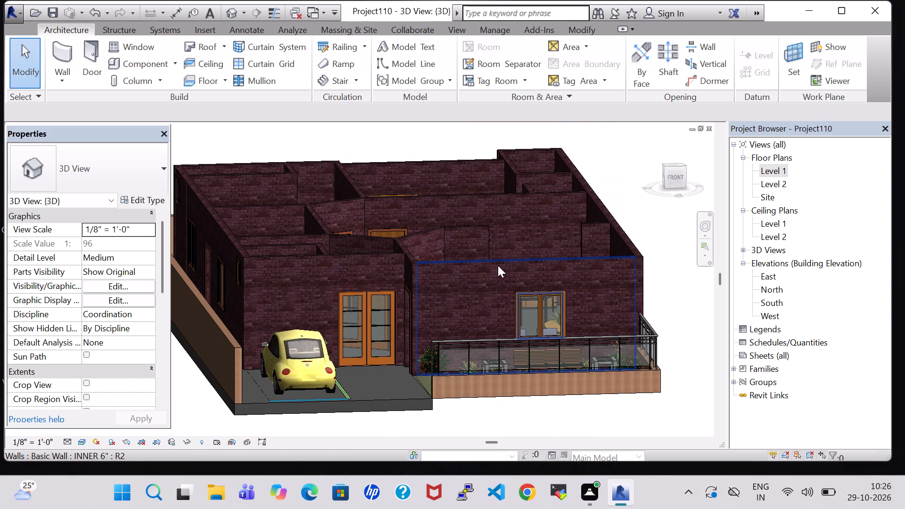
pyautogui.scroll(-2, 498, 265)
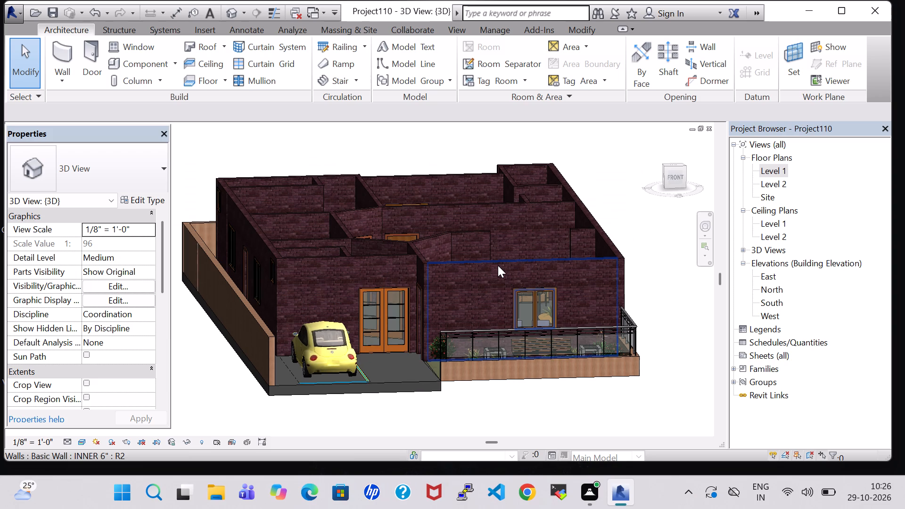
# Place a tagged room in the Level 1 side passage between the driveway-side boundary wall and the kitchen's outer wall.
pyautogui.doubleClick(773, 174)
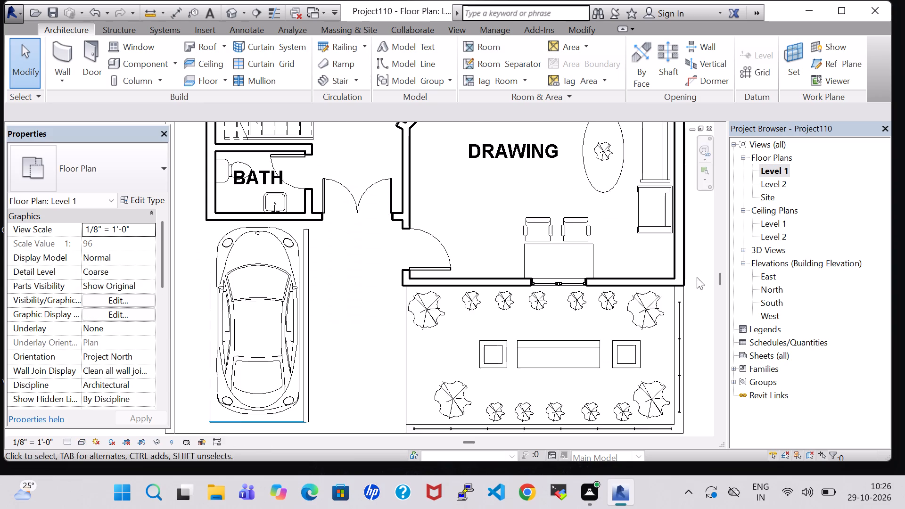
pyautogui.scroll(-5, 682, 282)
pyautogui.moveTo(563, 242); pyautogui.dragTo(604, 327, button='middle')
pyautogui.click(485, 51)
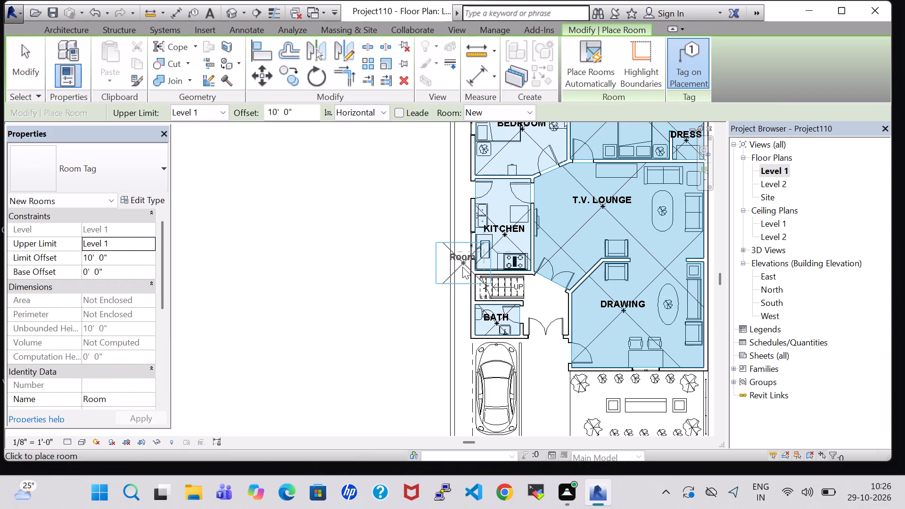
pyautogui.scroll(7, 462, 267)
pyautogui.click(462, 267)
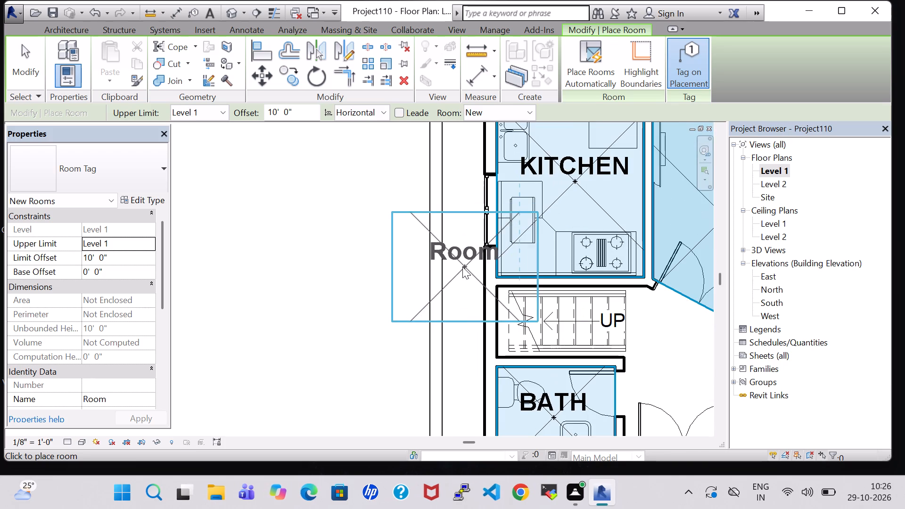
pyautogui.press('Escape')
pyautogui.press('Escape')
# Set the orientation of the new side-passage room tag to Vertical.
pyautogui.click(463, 254)
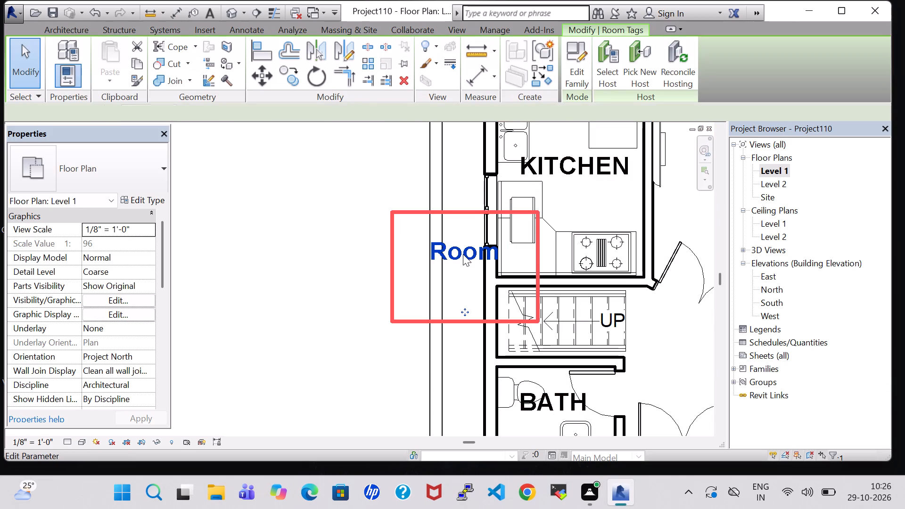
pyautogui.click(132, 113)
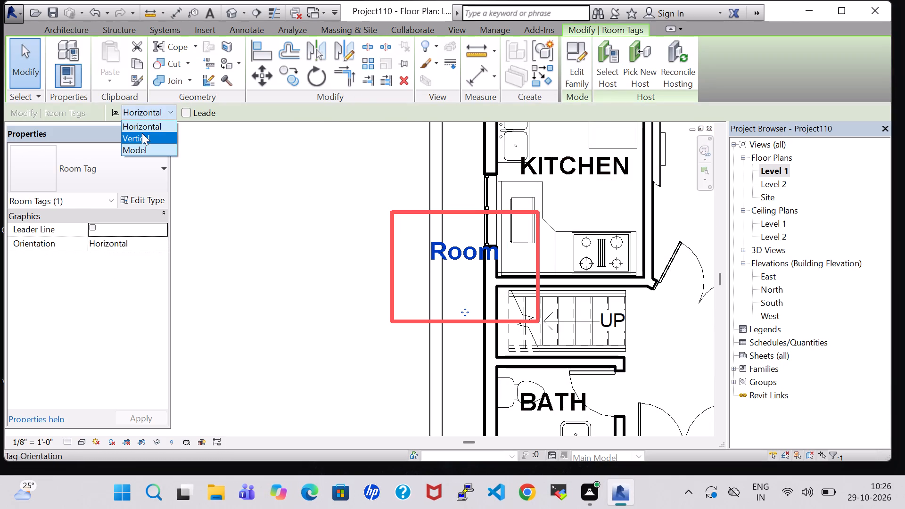
pyautogui.click(142, 133)
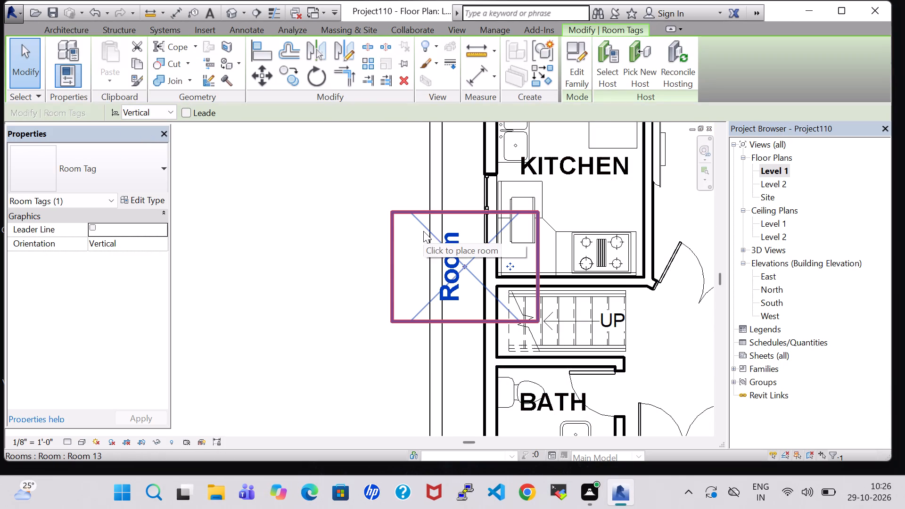
# Rename the side-passage room as PASSING through its tag.
pyautogui.doubleClick(455, 252)
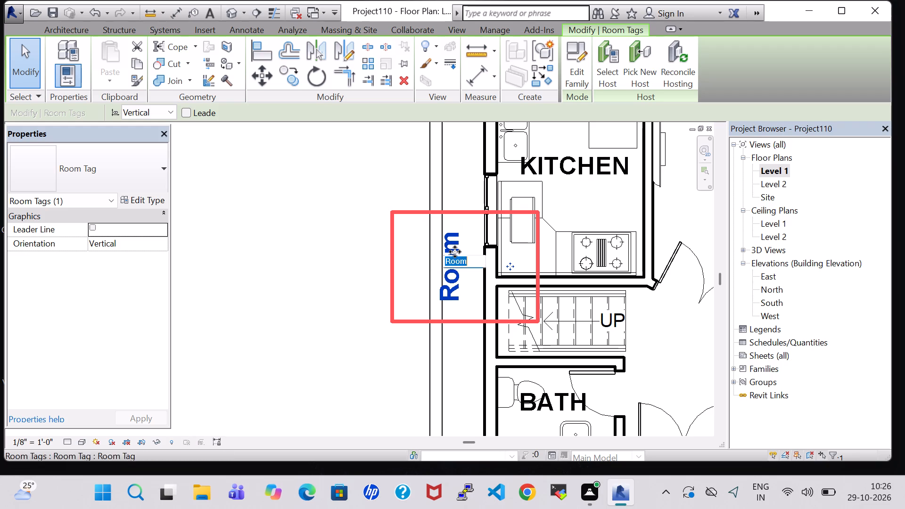
pyautogui.click(455, 252)
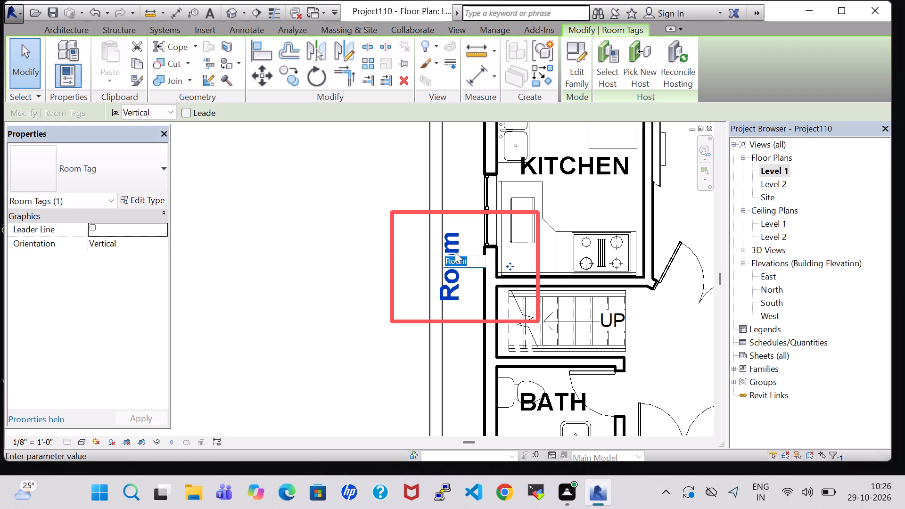
pyautogui.press('BackSpace')
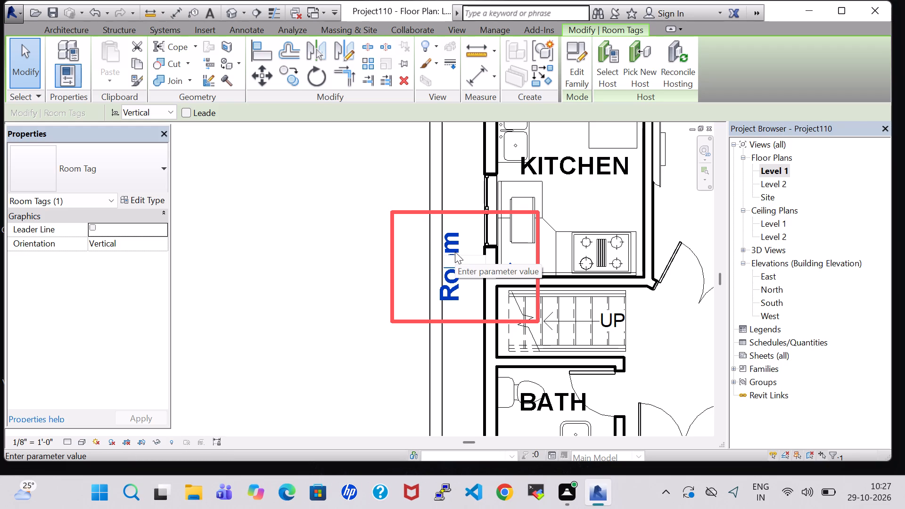
pyautogui.write('PA')
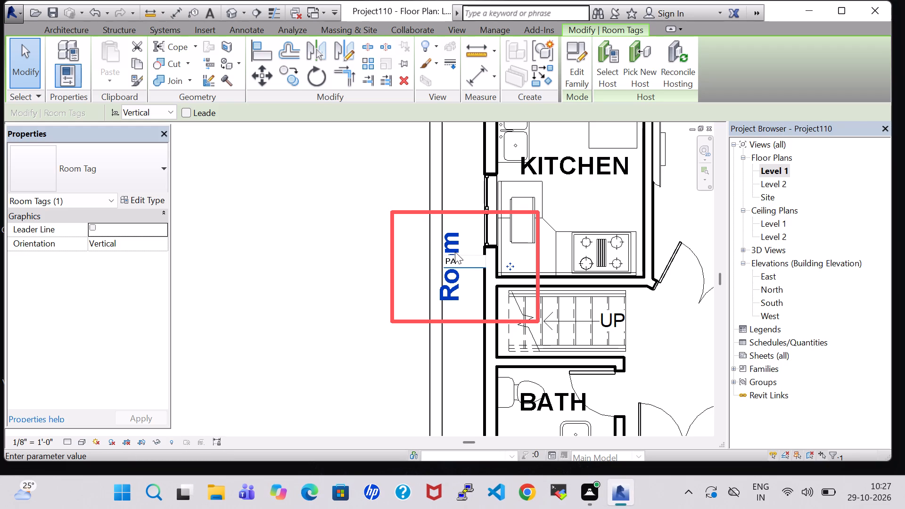
pyautogui.write('SSING')
pyautogui.press('space')
pyautogui.press('Return')
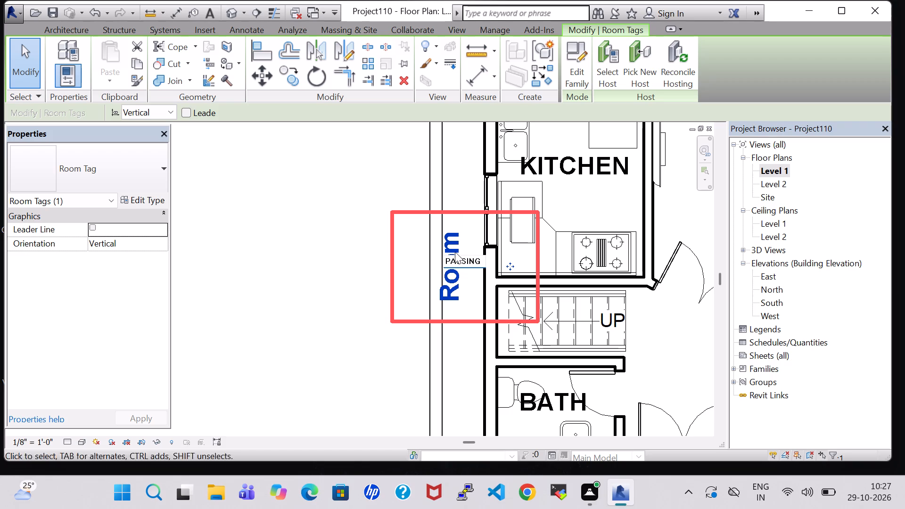
# Nudge the PASSING tag slightly toward the kitchen wall so it sits centred in the side passage.
pyautogui.press('Right')
pyautogui.press('Right')
pyautogui.press('Right')
pyautogui.press('Right')
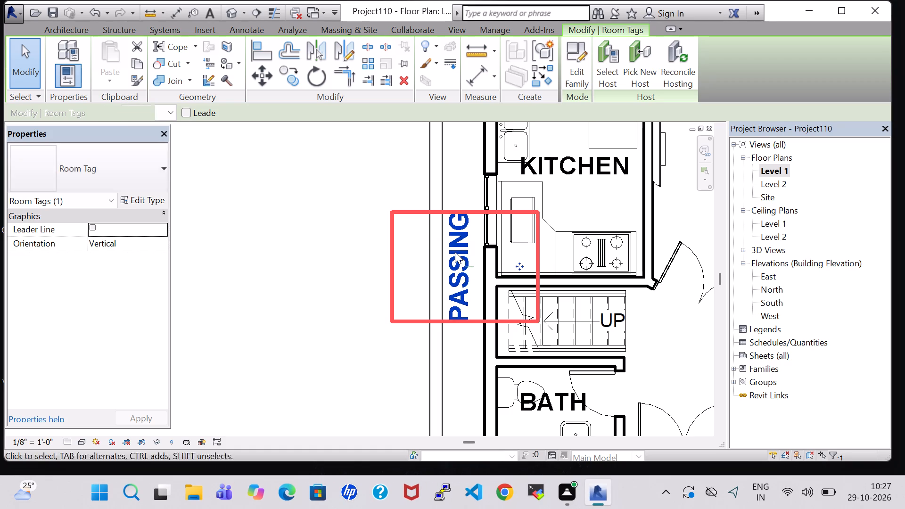
pyautogui.click(305, 209)
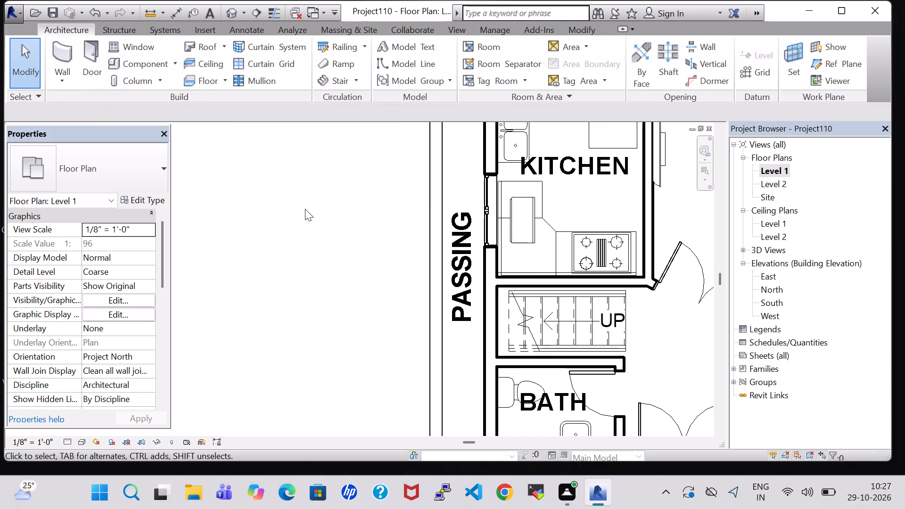
# Review the Level 1 plan layout and inspect the staircase between the kitchen and the front bath in 3D.
pyautogui.scroll(-13, 305, 209)
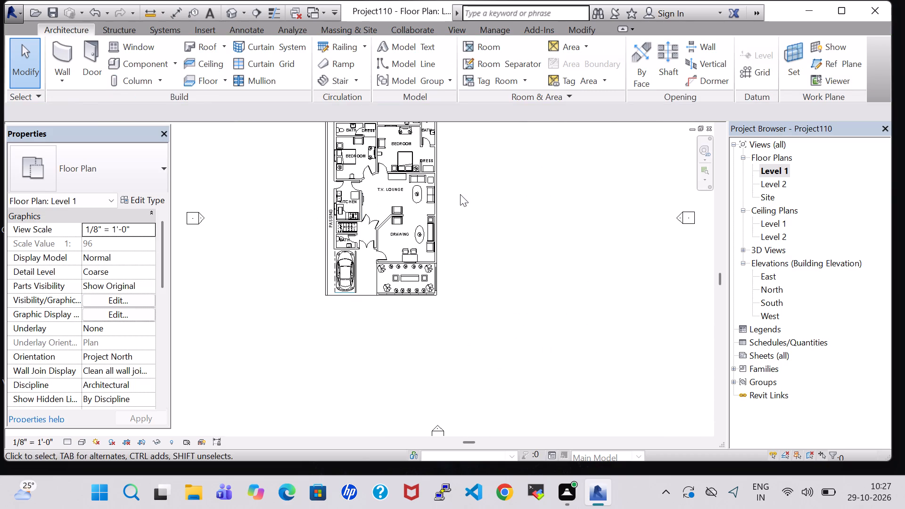
pyautogui.moveTo(460, 194); pyautogui.dragTo(483, 287, button='middle')
pyautogui.scroll(2, 483, 287)
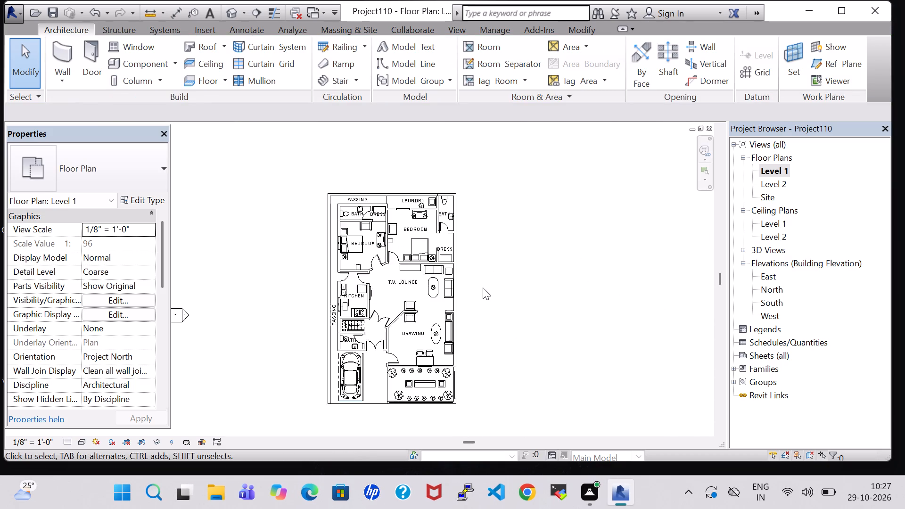
pyautogui.scroll(3, 483, 287)
pyautogui.moveTo(471, 329); pyautogui.dragTo(610, 183, button='middle')
pyautogui.scroll(1, 471, 329)
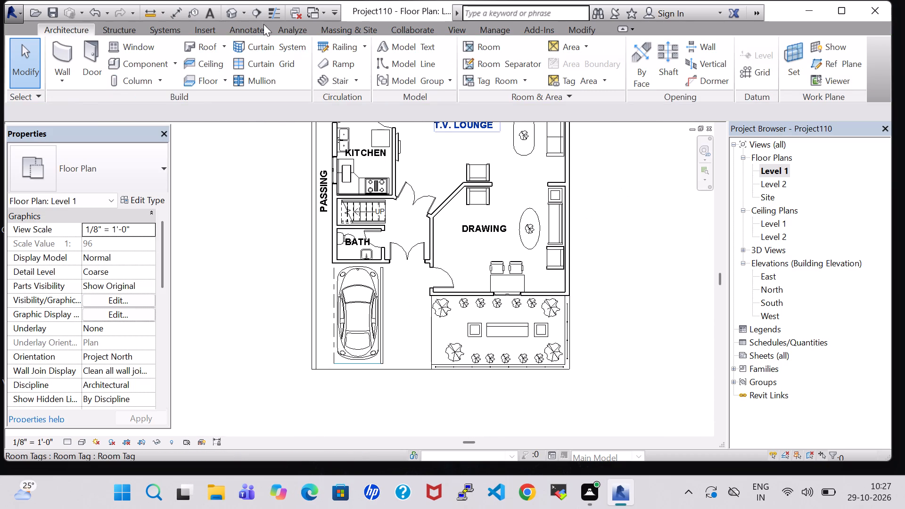
pyautogui.click(229, 10)
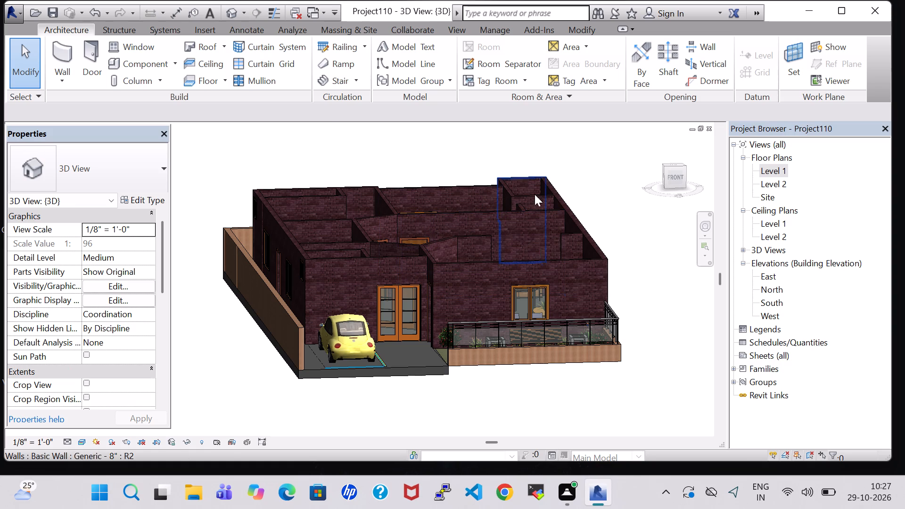
pyautogui.moveTo(611, 177); pyautogui.dragTo(588, 375, button='middle')
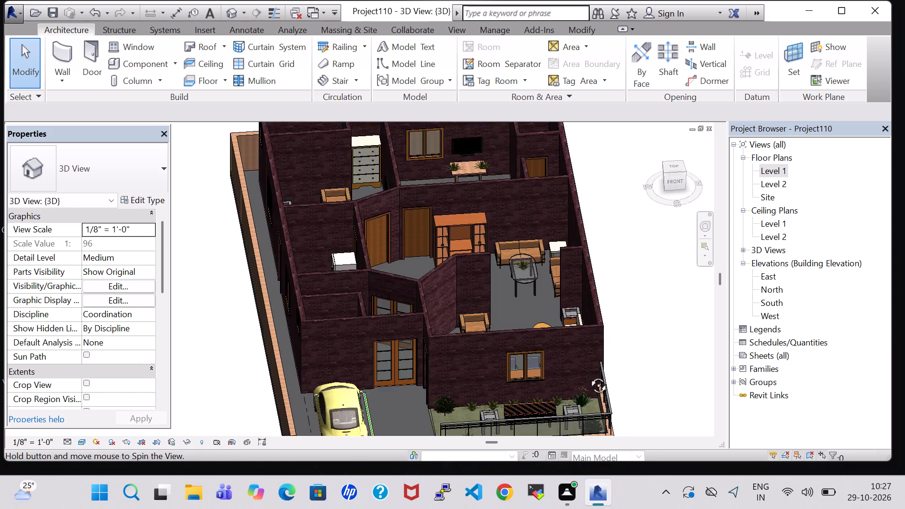
pyautogui.moveTo(588, 375); pyautogui.dragTo(572, 407, button='middle')
pyautogui.scroll(6, 378, 339)
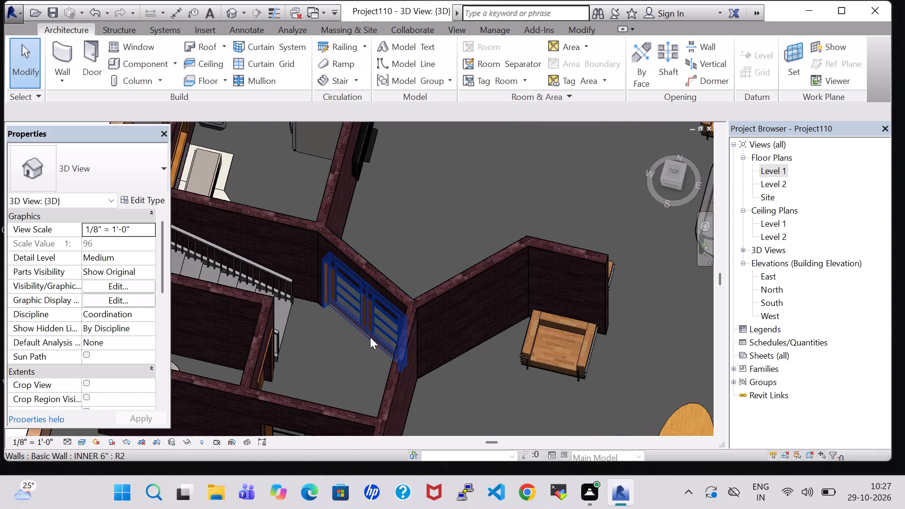
pyautogui.scroll(1, 370, 337)
pyautogui.keyDown('shift'); pyautogui.moveTo(334, 340); pyautogui.dragTo(299, 287, button='middle'); pyautogui.keyUp('shift')
pyautogui.keyDown('shift'); pyautogui.moveTo(294, 272); pyautogui.dragTo(282, 246, button='middle'); pyautogui.keyUp('shift')
pyautogui.moveTo(273, 164); pyautogui.dragTo(275, 169, button='middle')
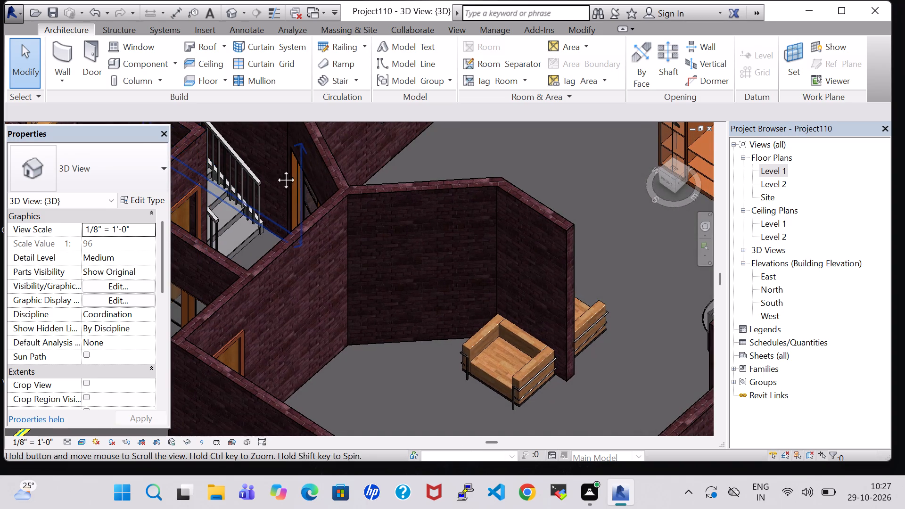
pyautogui.moveTo(275, 169); pyautogui.dragTo(270, 386, button='middle')
pyautogui.keyDown('shift'); pyautogui.moveTo(269, 354); pyautogui.dragTo(188, 360, button='middle'); pyautogui.keyUp('shift')
pyautogui.scroll(1, 188, 360)
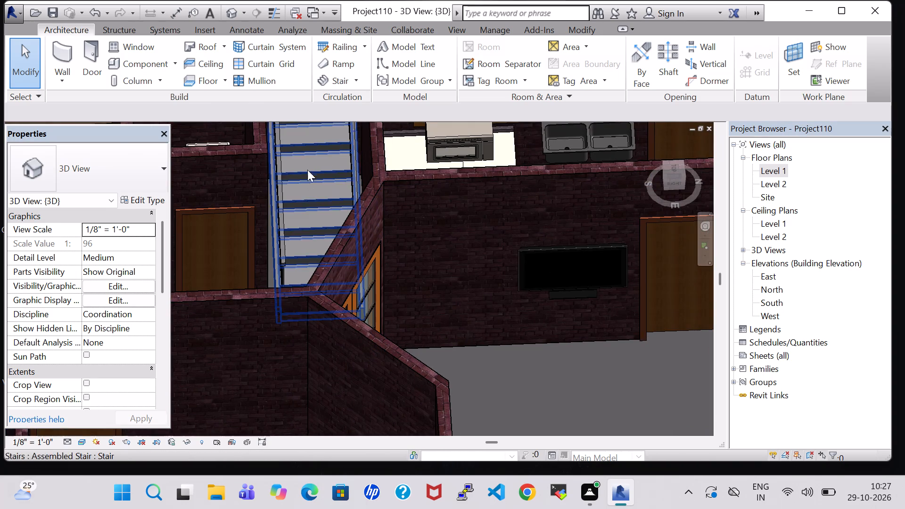
pyautogui.moveTo(307, 166); pyautogui.dragTo(333, 350, button='middle')
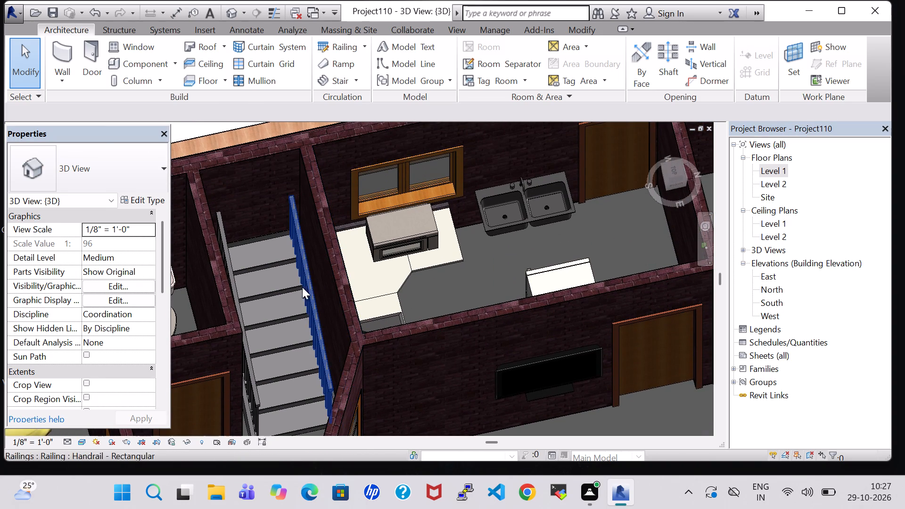
pyautogui.click(296, 287)
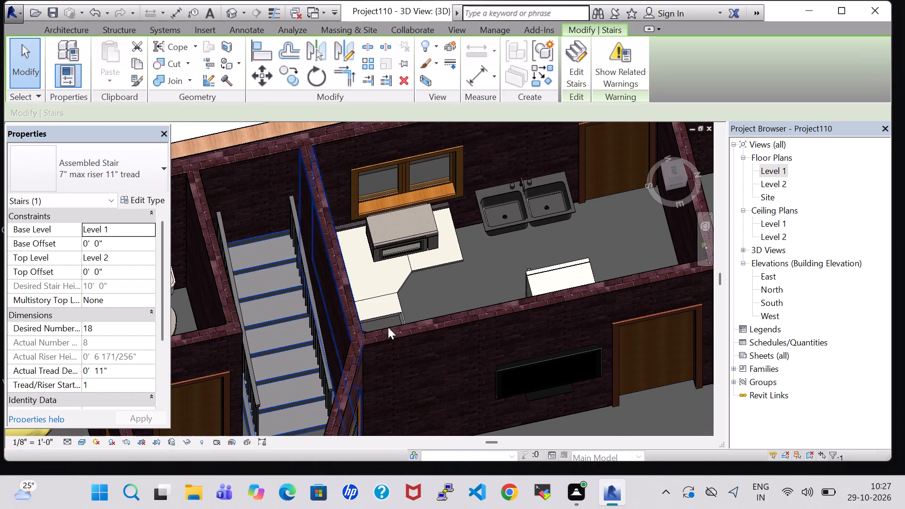
pyautogui.click(613, 424)
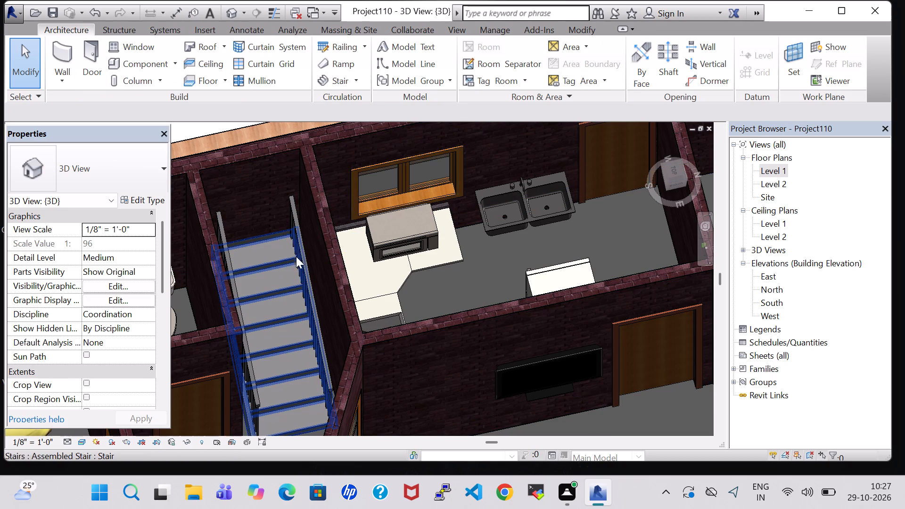
# In the Level 1 plan, nudge the staircase between kitchen and bath five increments away from the side-passage wall, toward the hall.
pyautogui.doubleClick(782, 173)
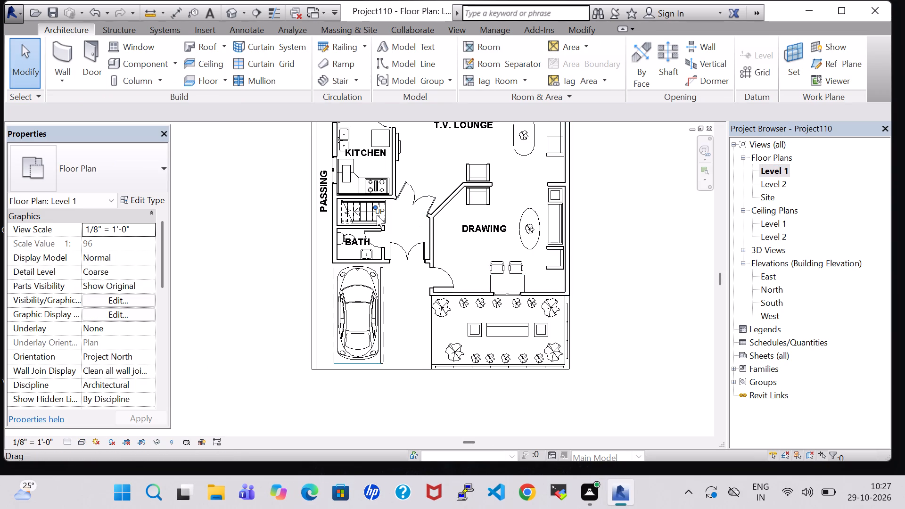
pyautogui.scroll(8, 378, 215)
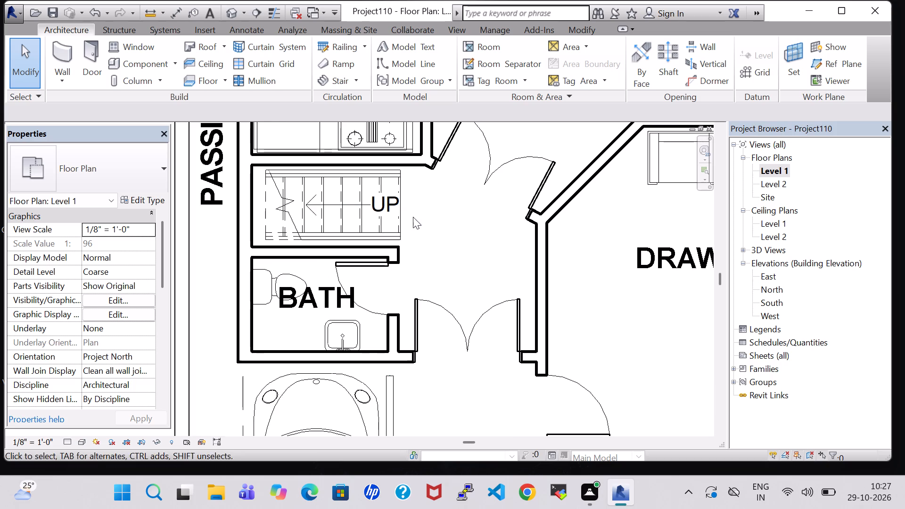
pyautogui.click(402, 217)
pyautogui.click(405, 217)
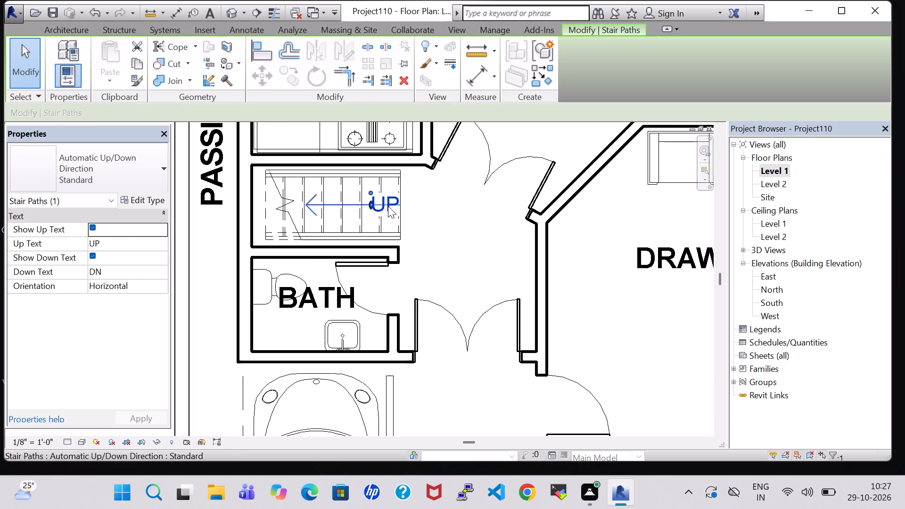
pyautogui.click(305, 187)
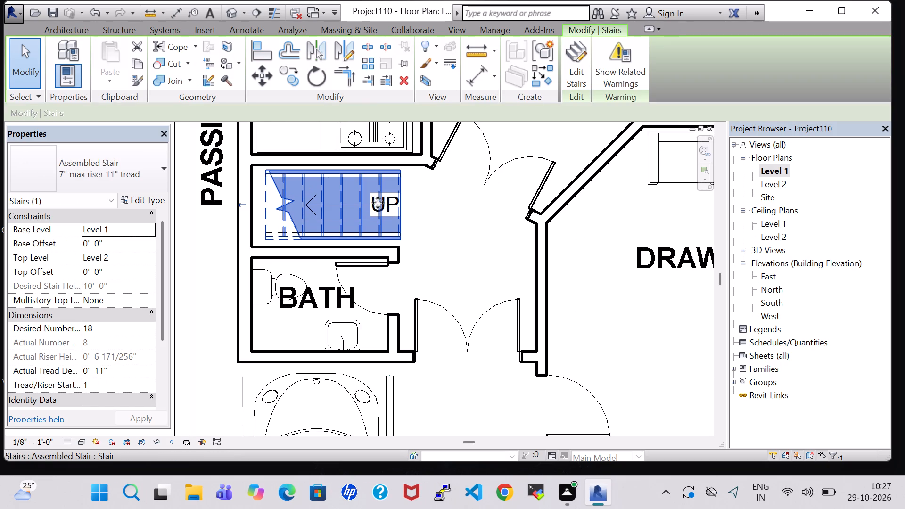
pyautogui.press('Right')
pyautogui.press('Right')
pyautogui.press('Right')
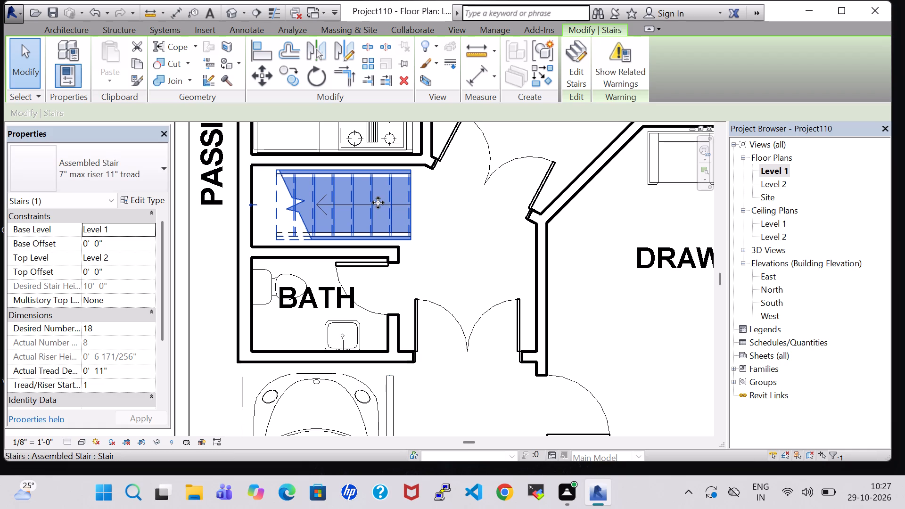
pyautogui.press('Right')
pyautogui.press('Right')
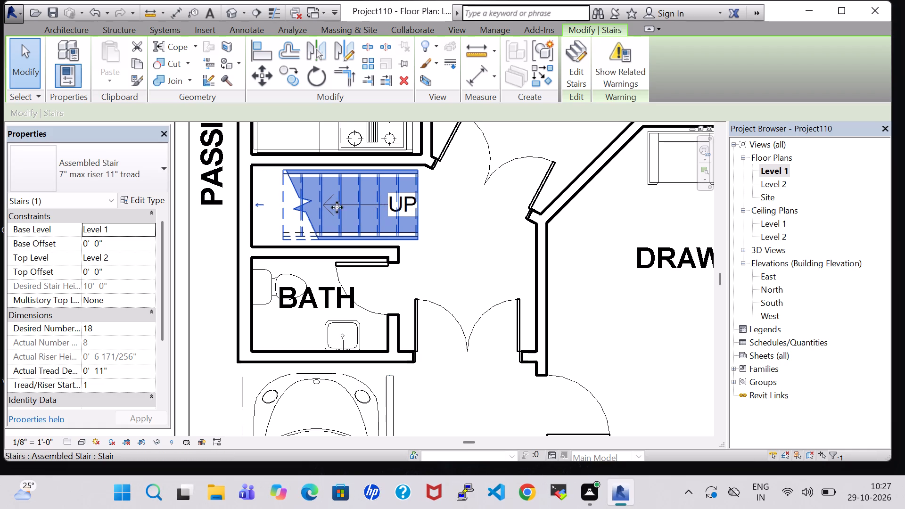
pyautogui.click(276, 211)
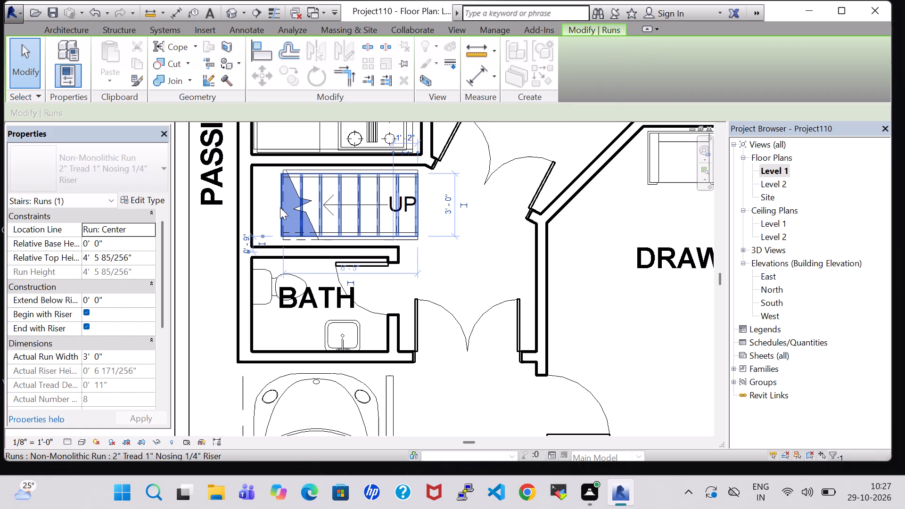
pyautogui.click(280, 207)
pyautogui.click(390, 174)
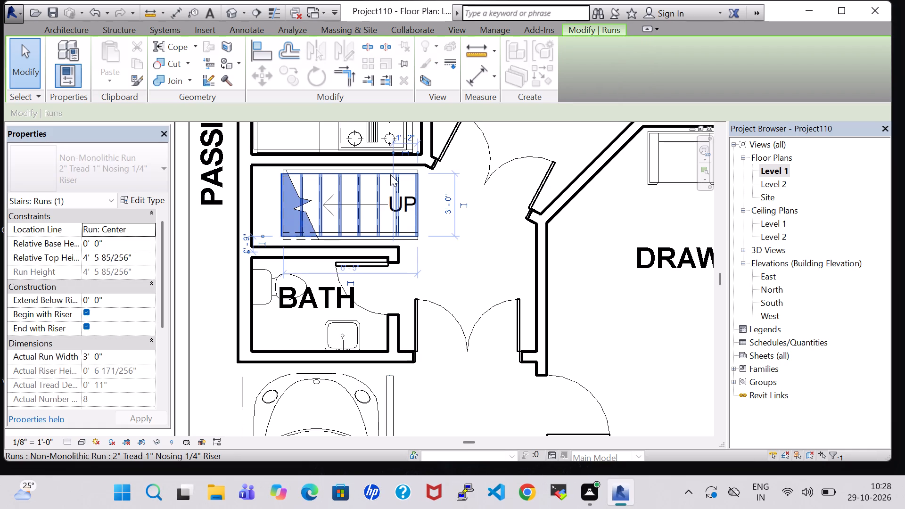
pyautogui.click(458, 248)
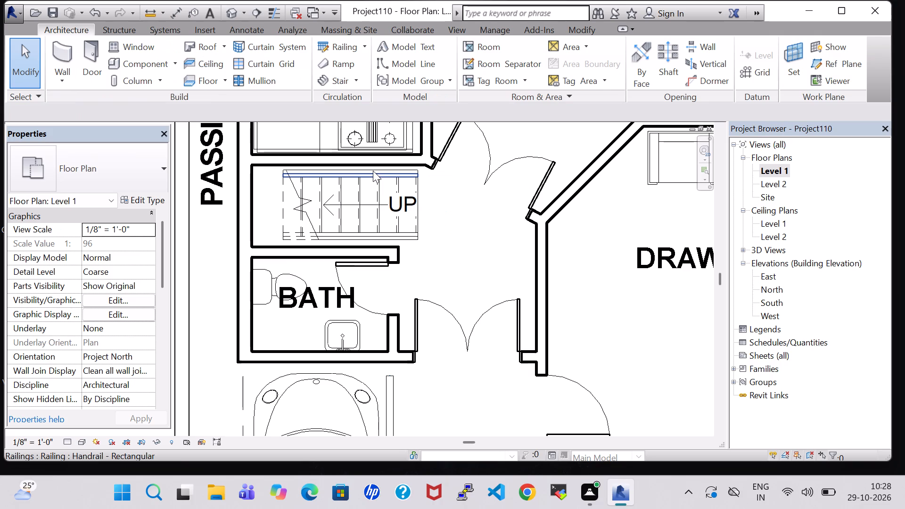
# Edit the staircase, extending its run's upper end toward the side passage to 9 risers and a length of 7'-4".
pyautogui.scroll(4, 372, 168)
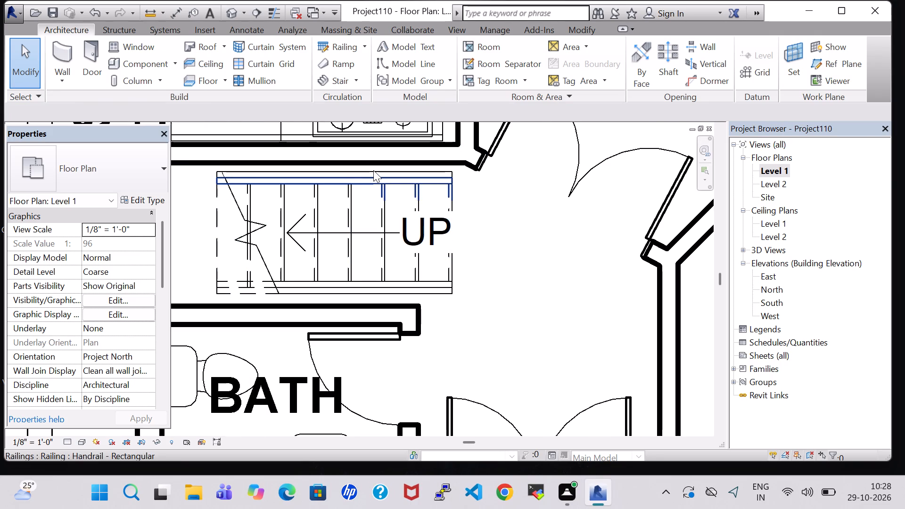
pyautogui.click(373, 170)
pyautogui.click(580, 57)
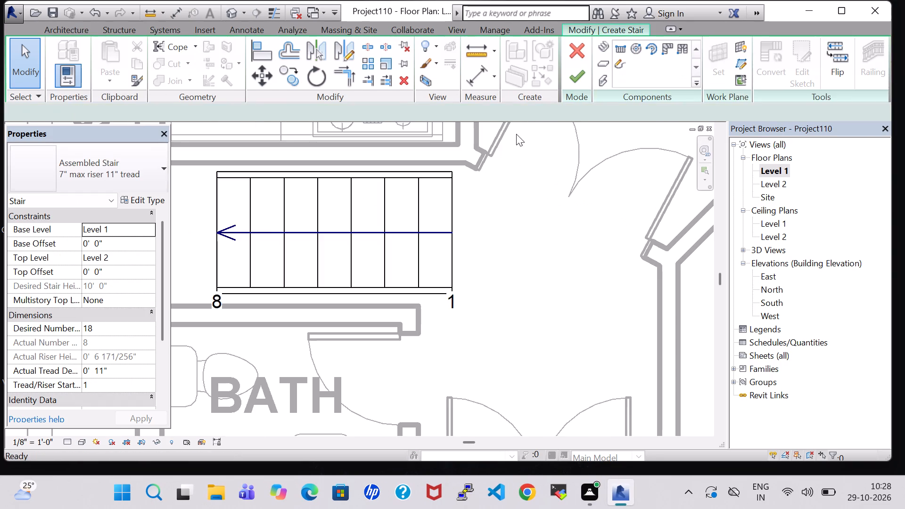
pyautogui.click(217, 231)
pyautogui.moveTo(217, 231); pyautogui.dragTo(424, 243, button='middle')
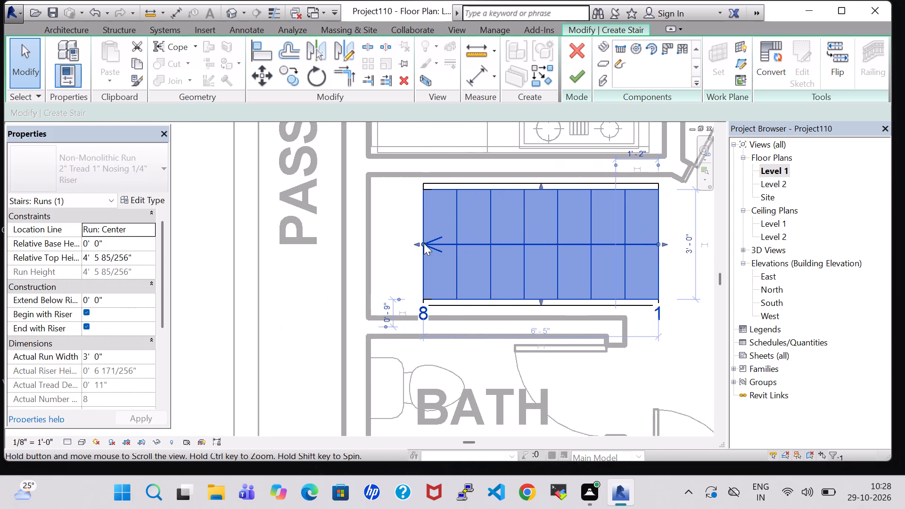
pyautogui.scroll(1, 424, 243)
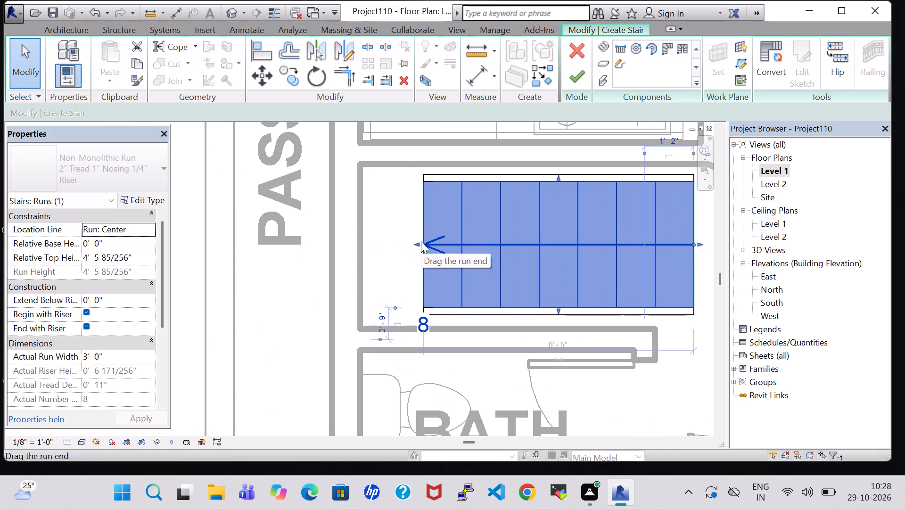
pyautogui.moveTo(423, 242); pyautogui.dragTo(407, 246)
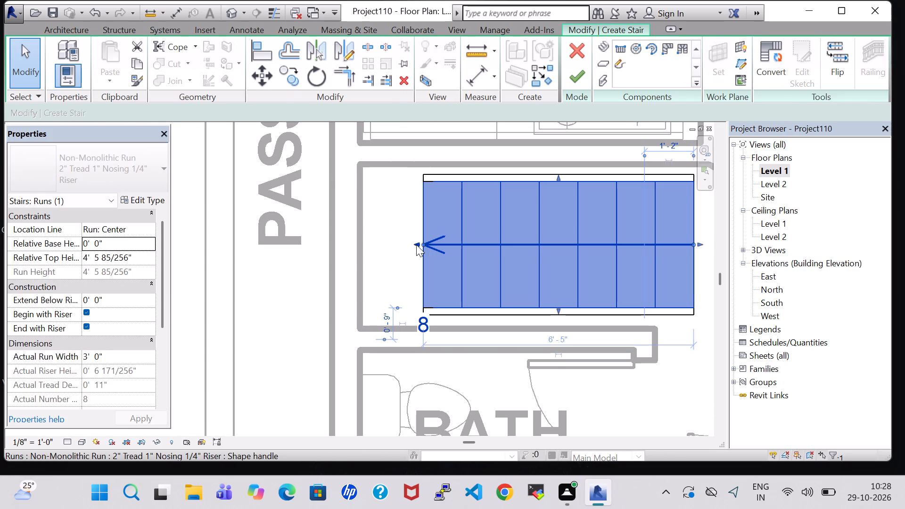
pyautogui.moveTo(425, 245); pyautogui.dragTo(389, 246)
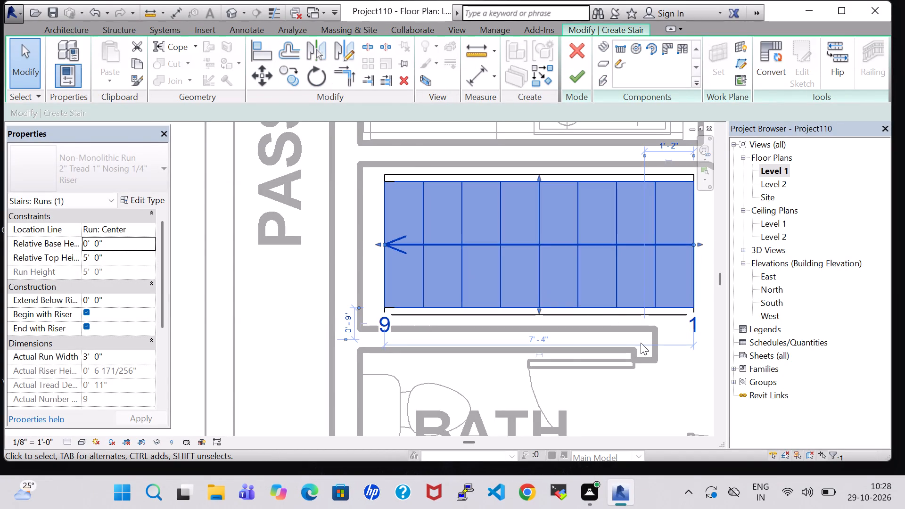
pyautogui.press('Escape')
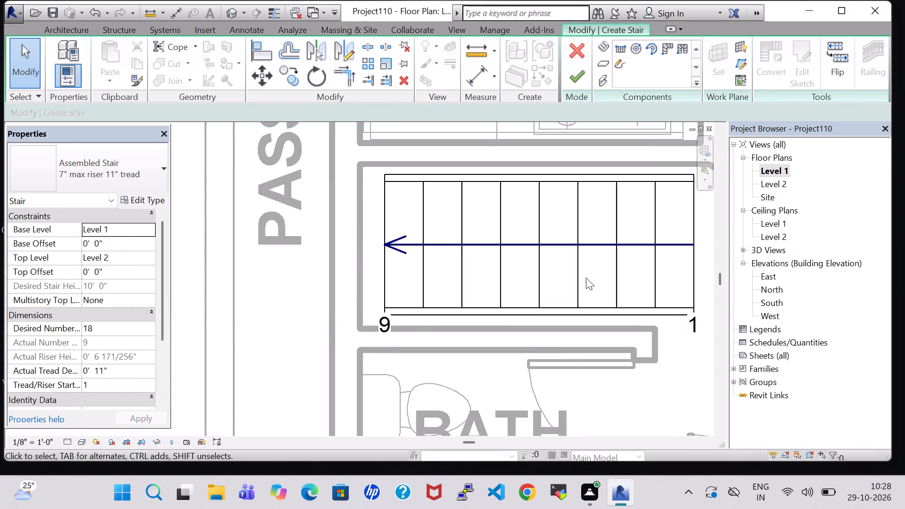
pyautogui.click(525, 172)
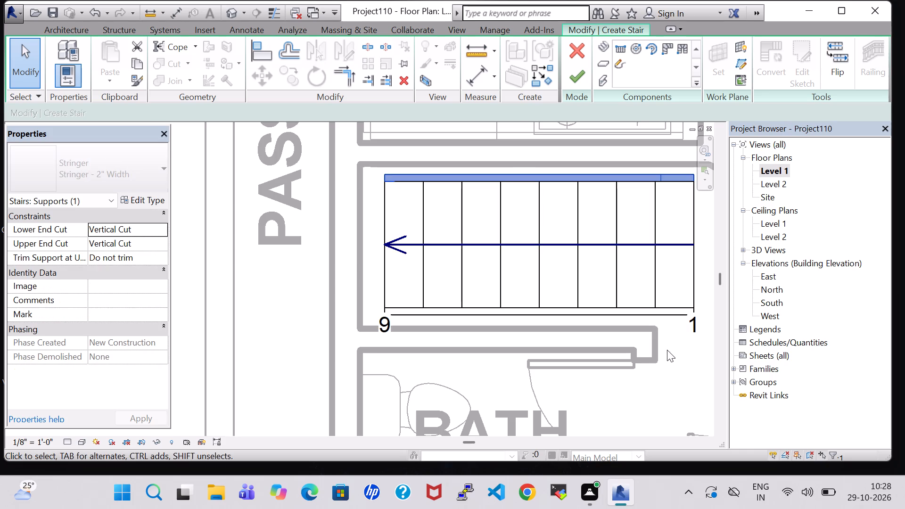
pyautogui.click(669, 353)
pyautogui.scroll(-5, 669, 353)
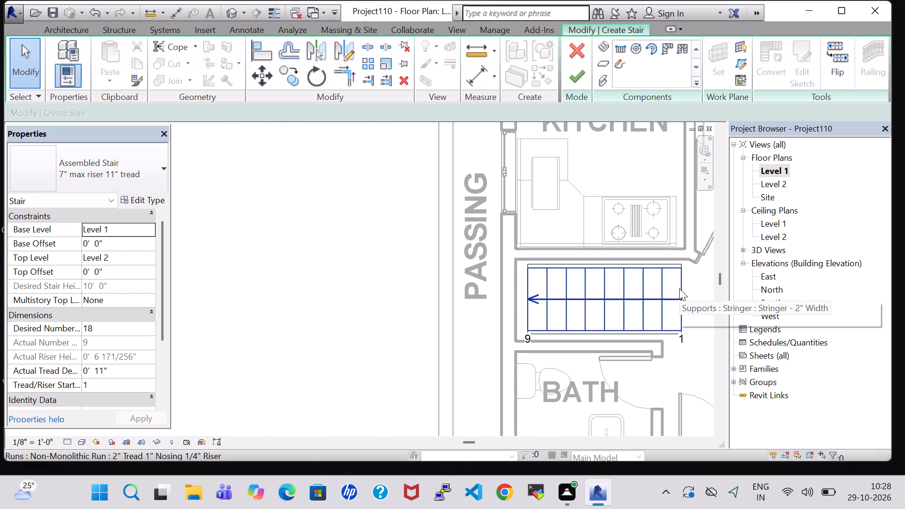
pyautogui.click(573, 82)
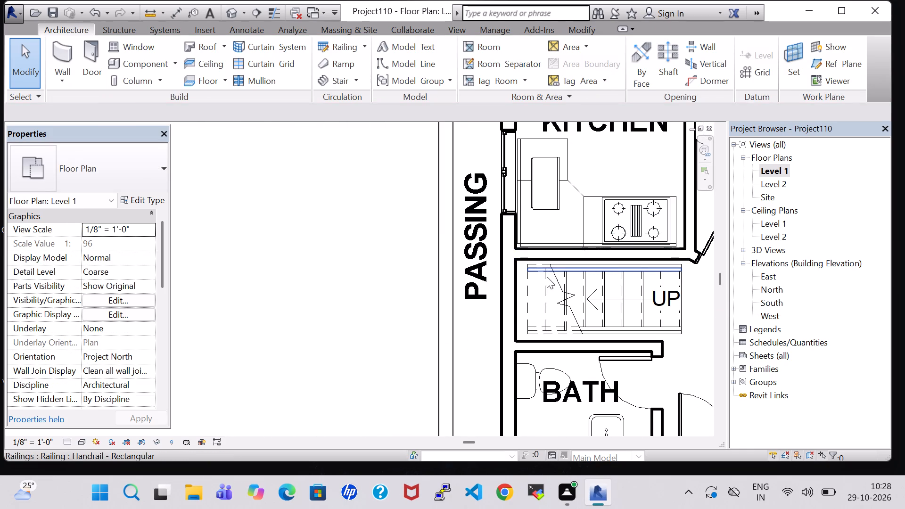
# Nudge the extended staircase two increments back toward the side-passage wall.
pyautogui.click(527, 285)
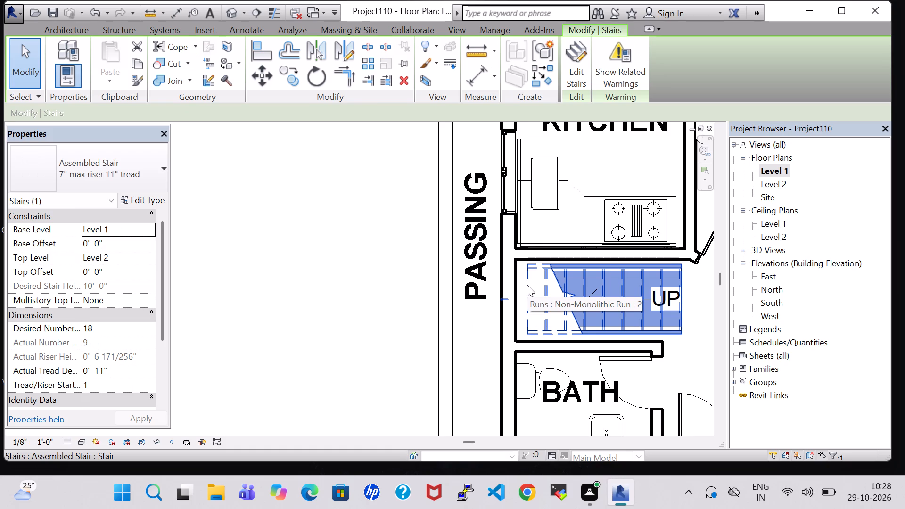
pyautogui.press('Left')
pyautogui.press('Left')
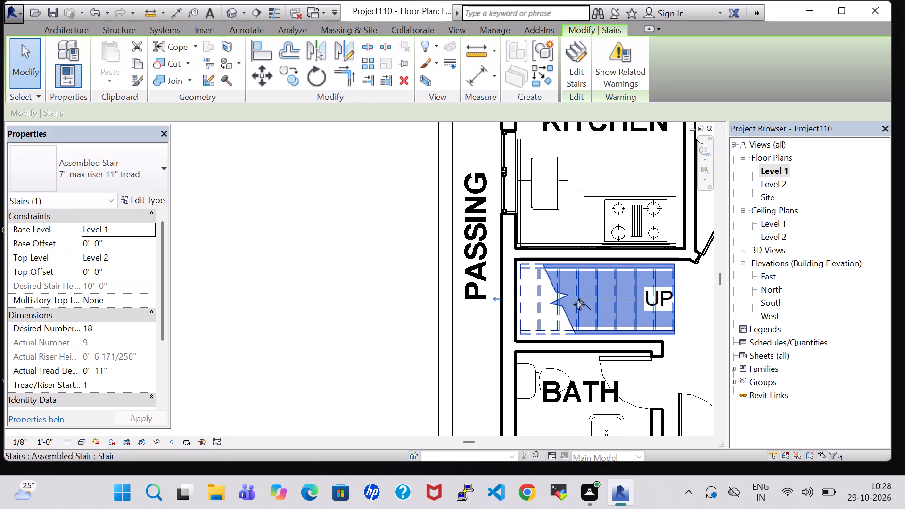
pyautogui.click(700, 364)
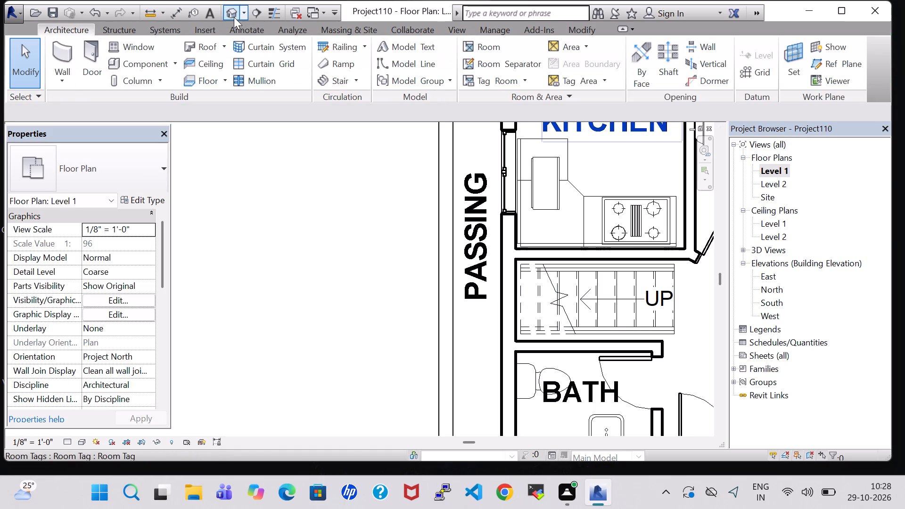
# Working in the 3D view, set the staircase type's Maximum Riser Height to 1' 7".
pyautogui.click(233, 16)
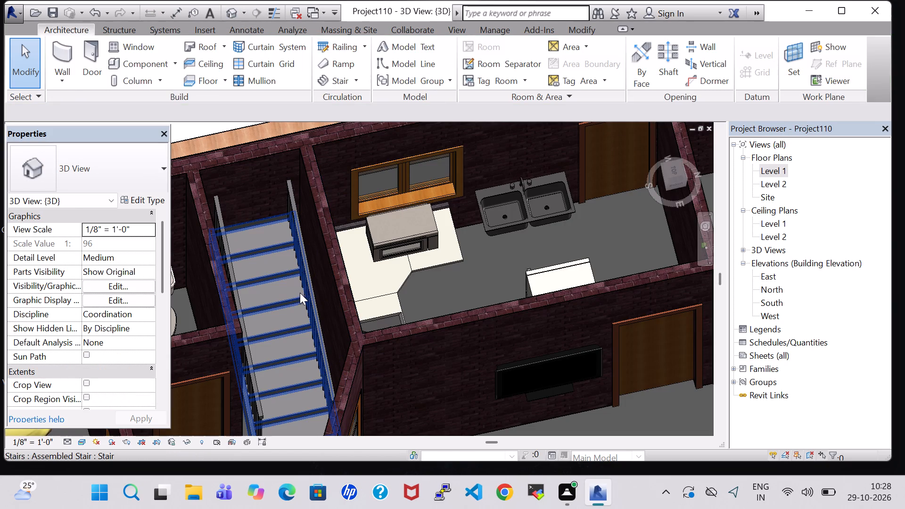
pyautogui.keyDown('shift'); pyautogui.moveTo(297, 295); pyautogui.dragTo(300, 197, button='middle'); pyautogui.keyUp('shift')
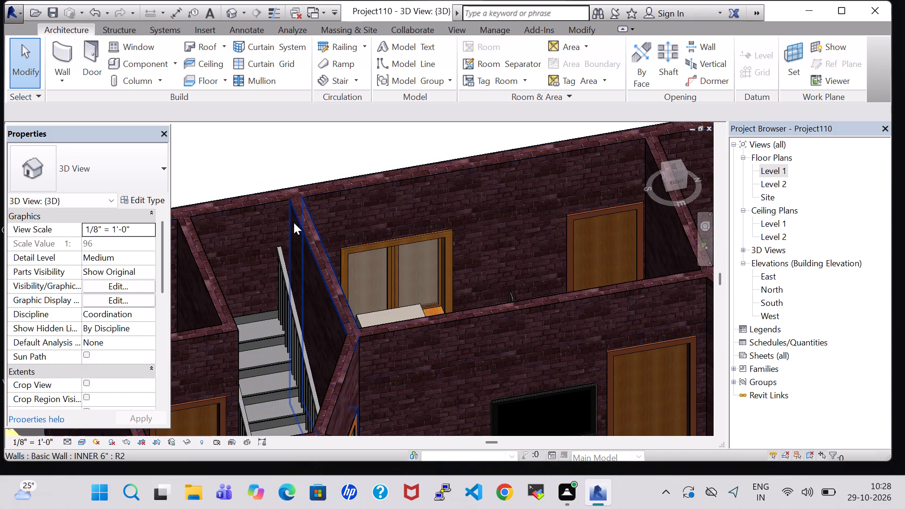
pyautogui.keyDown('shift'); pyautogui.moveTo(294, 222); pyautogui.dragTo(311, 358, button='middle'); pyautogui.keyUp('shift')
pyautogui.moveTo(311, 353); pyautogui.dragTo(422, 210, button='middle')
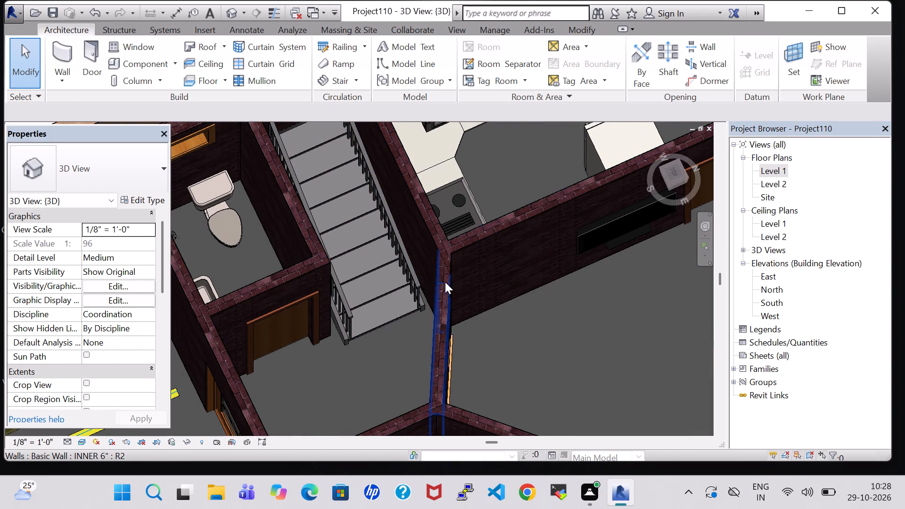
pyautogui.click(403, 263)
pyautogui.click(407, 335)
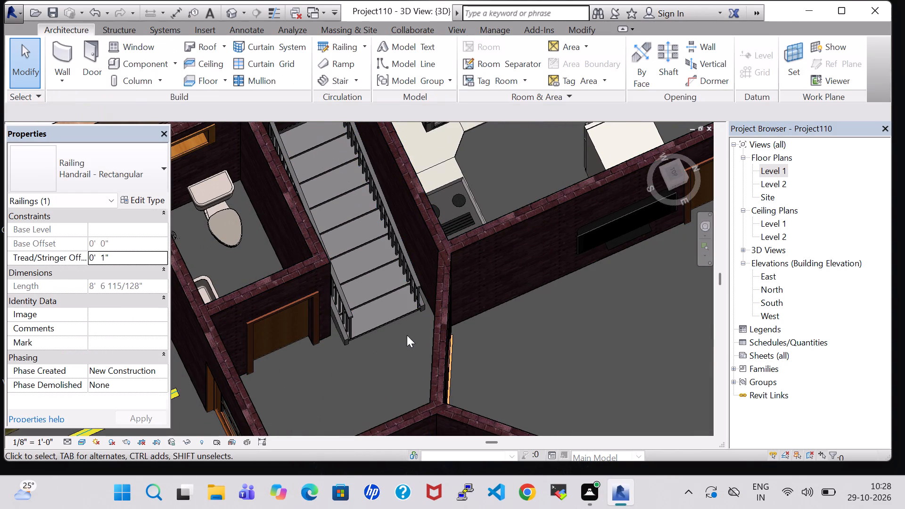
pyautogui.click(381, 319)
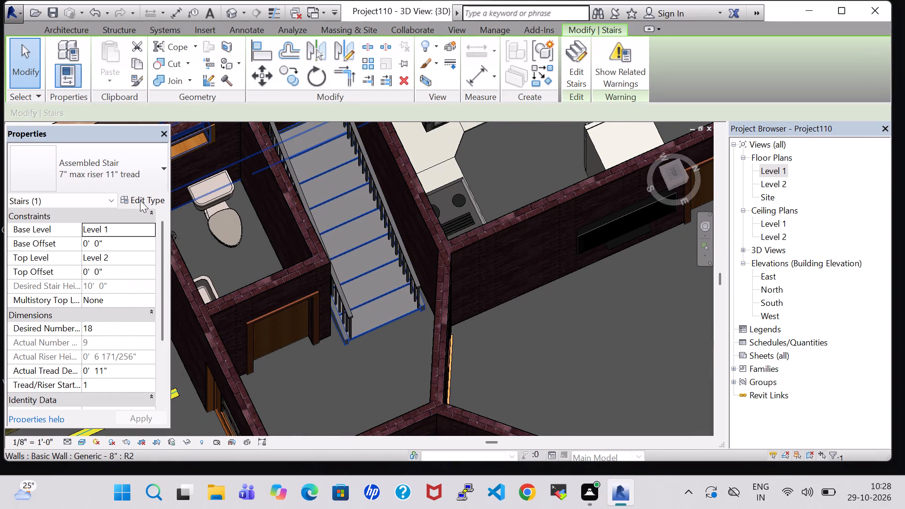
pyautogui.click(140, 200)
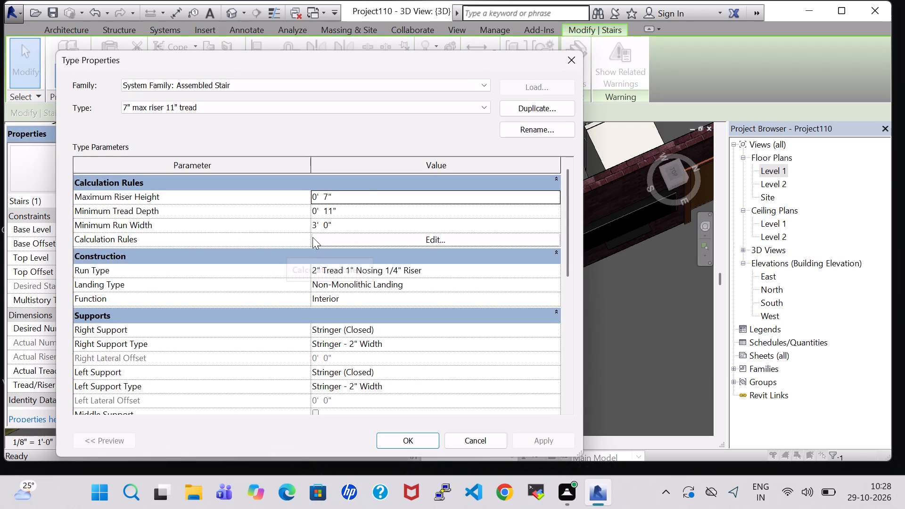
pyautogui.scroll(-6, 315, 241)
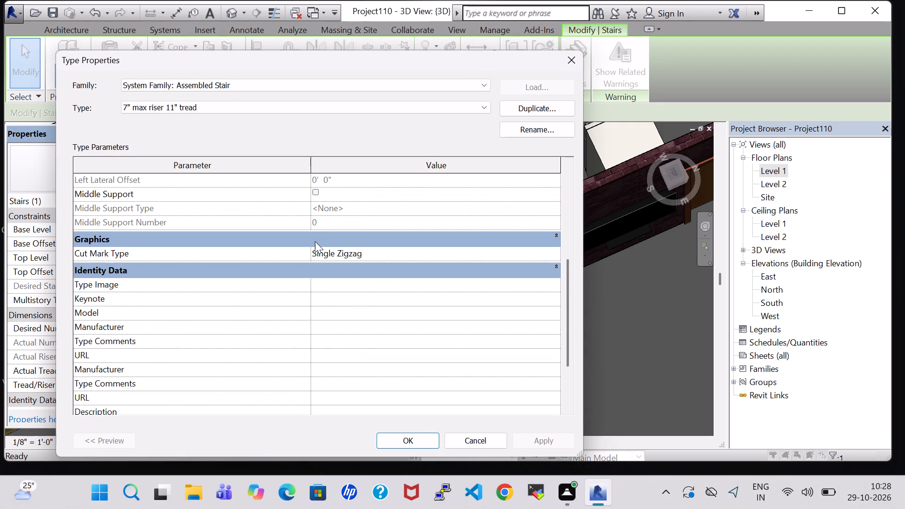
pyautogui.scroll(-4, 315, 241)
pyautogui.scroll(11, 315, 241)
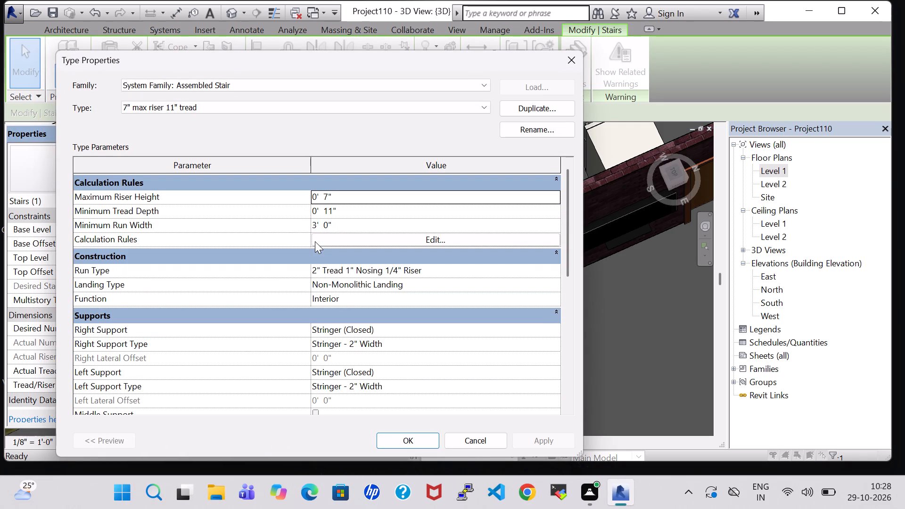
pyautogui.click(329, 196)
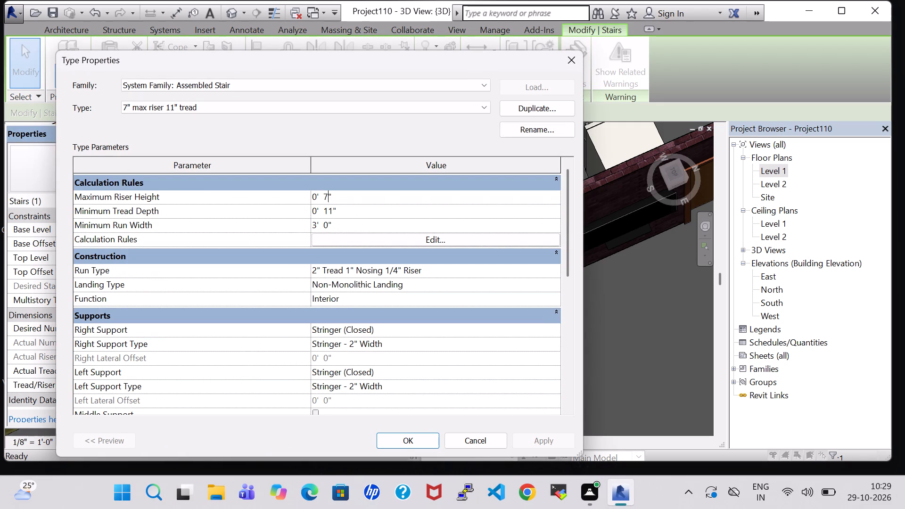
pyautogui.click(317, 196)
pyautogui.press('BackSpace')
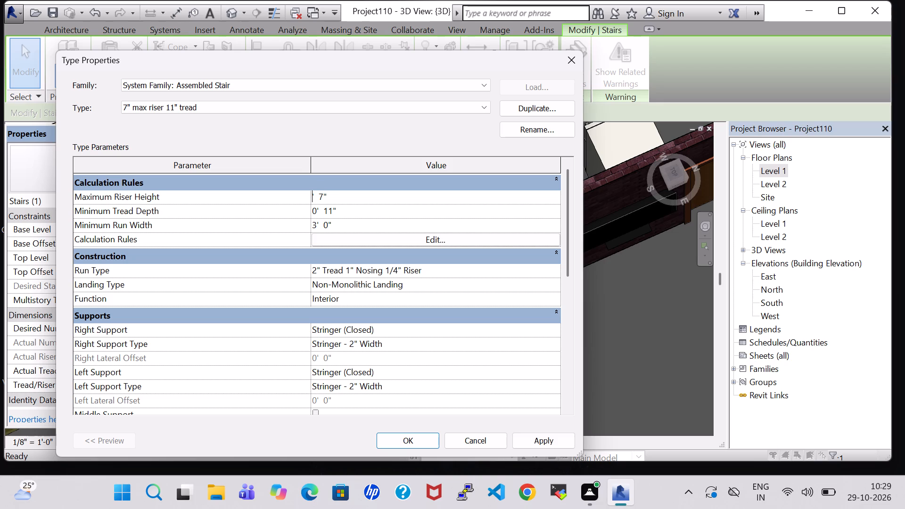
pyautogui.press('1')
pyautogui.click(427, 442)
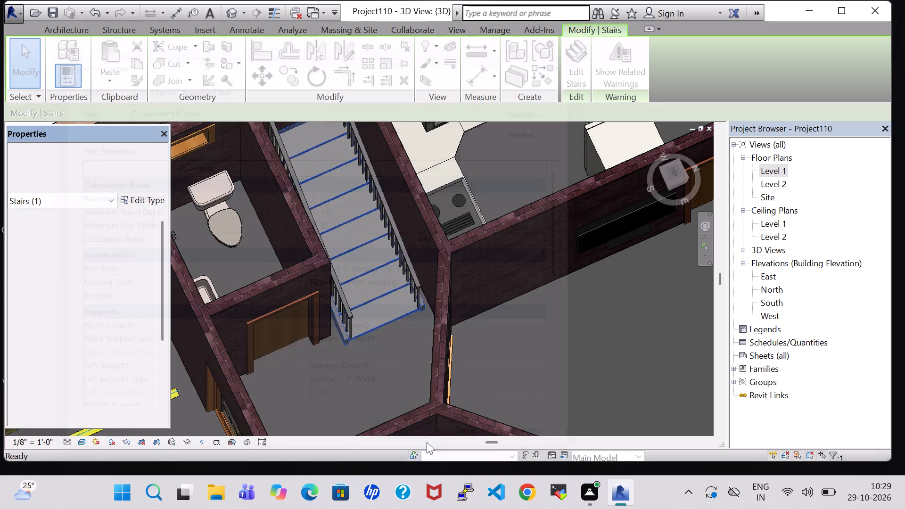
pyautogui.click(525, 368)
# Set the Maximum Riser Height of the staircase type between kitchen and bath to 0' 7".
pyautogui.middleClick(413, 364)
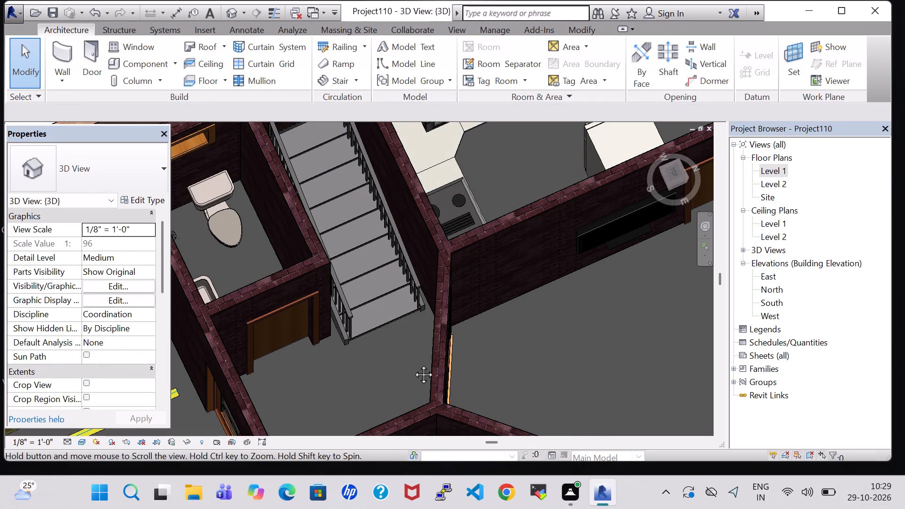
pyautogui.keyDown('shift'); pyautogui.moveTo(413, 362); pyautogui.dragTo(393, 203, button='middle'); pyautogui.keyUp('shift')
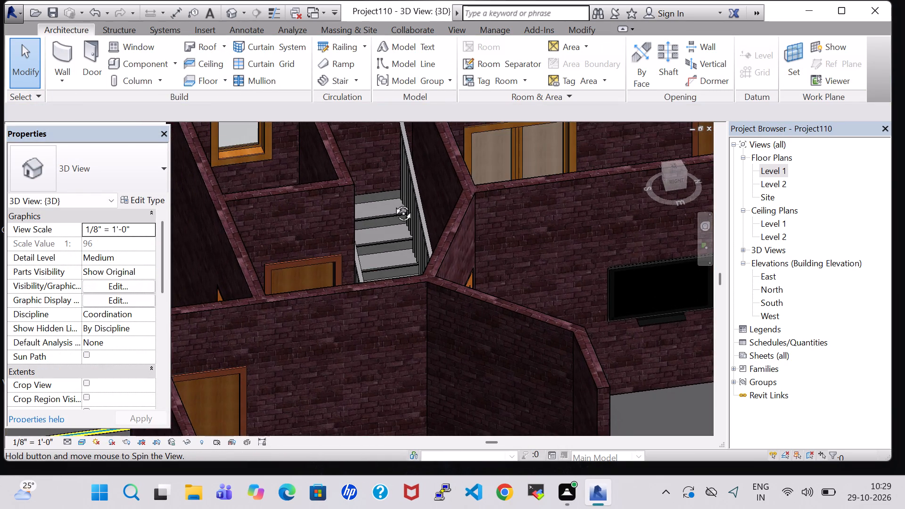
pyautogui.keyDown('shift'); pyautogui.moveTo(393, 203); pyautogui.dragTo(412, 279, button='middle'); pyautogui.keyUp('shift')
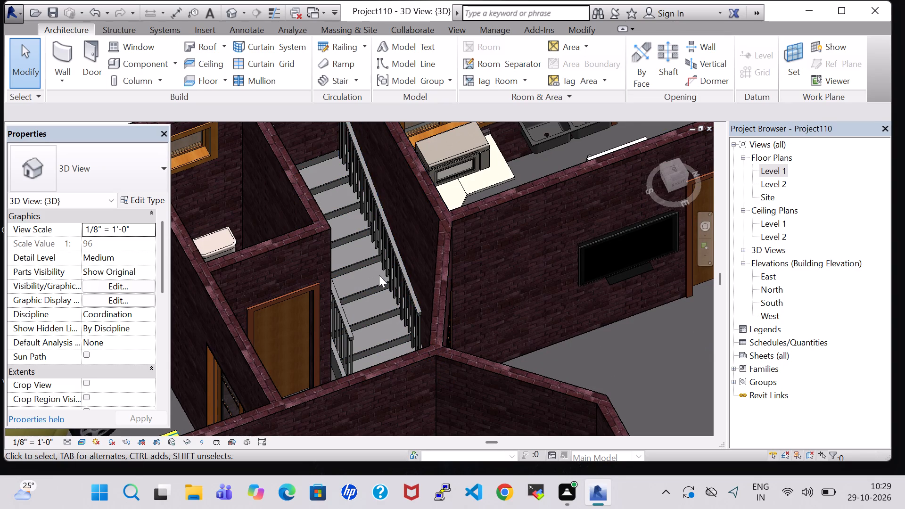
pyautogui.click(381, 274)
pyautogui.click(142, 194)
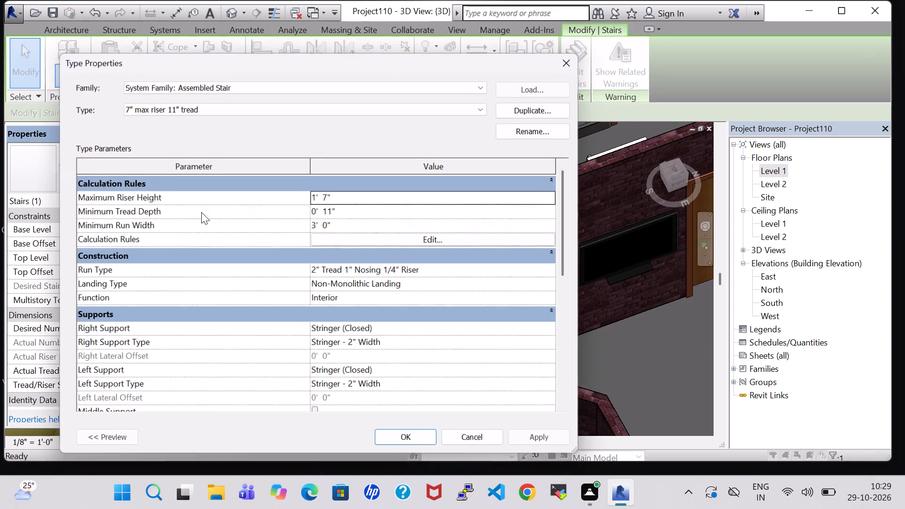
pyautogui.click(316, 197)
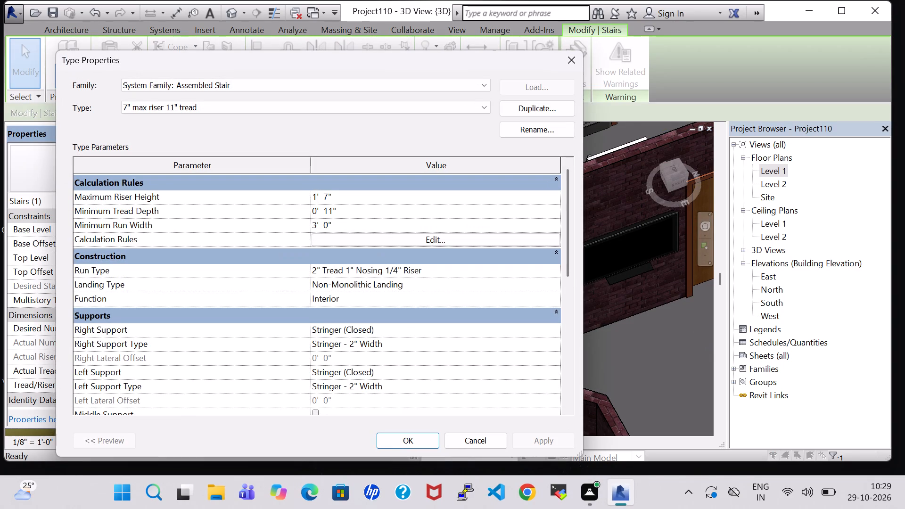
pyautogui.click(316, 197)
pyautogui.press('BackSpace')
pyautogui.press('0')
pyautogui.click(402, 438)
pyautogui.click(595, 354)
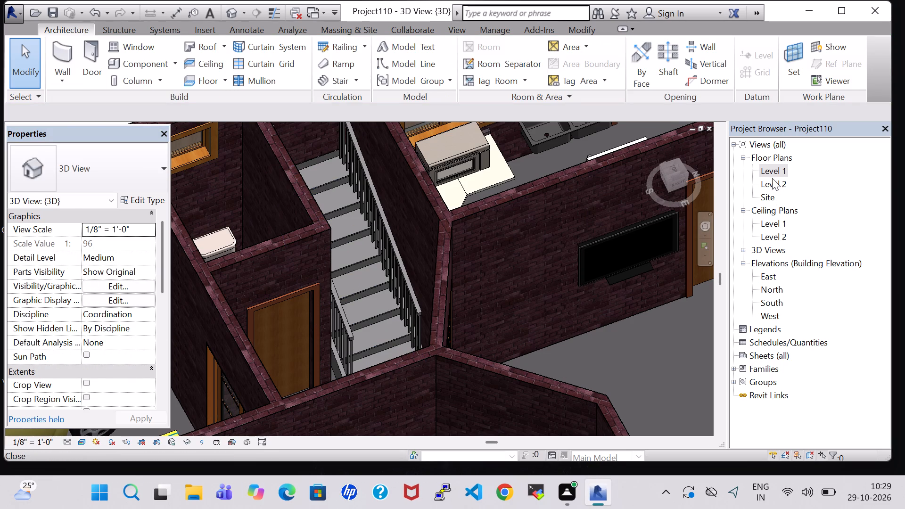
# Examine the whole house in the Level 1 plan and in the 3D view, ending with the front face.
pyautogui.doubleClick(771, 172)
pyautogui.scroll(-2, 609, 217)
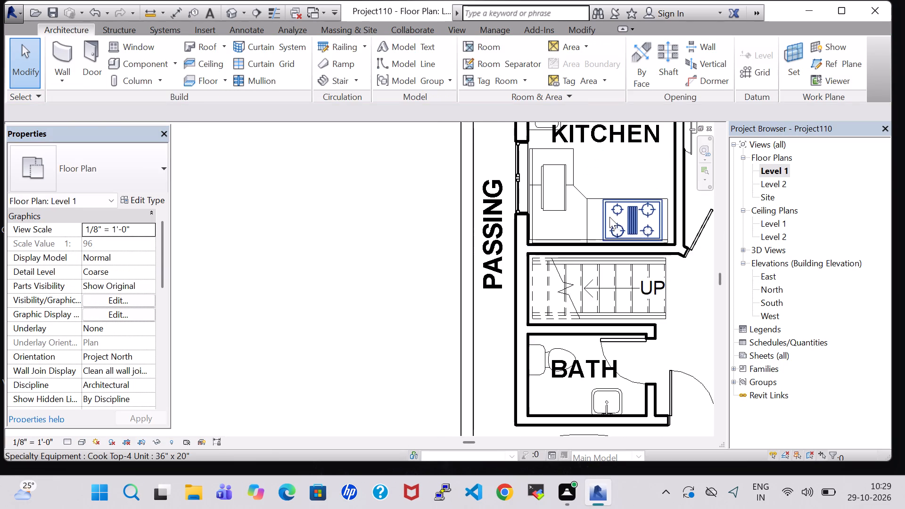
pyautogui.scroll(-1, 609, 217)
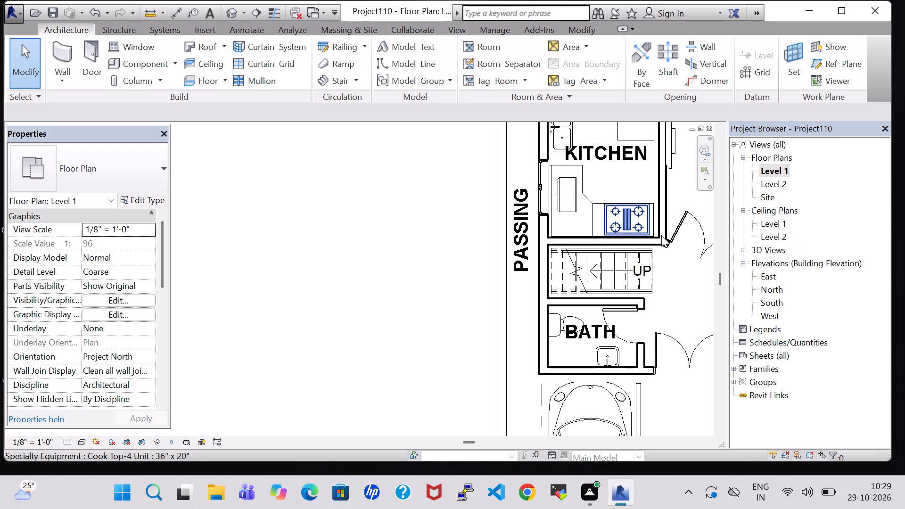
pyautogui.click(682, 299)
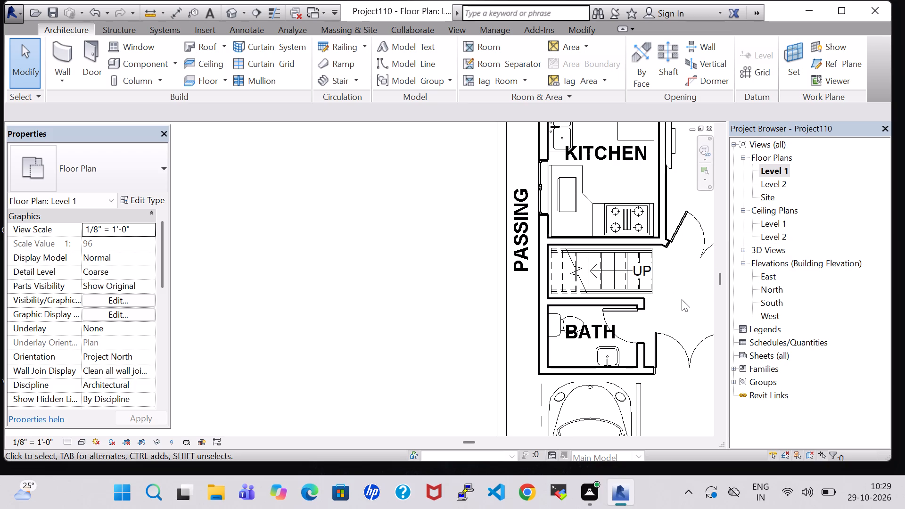
pyautogui.scroll(-2, 656, 300)
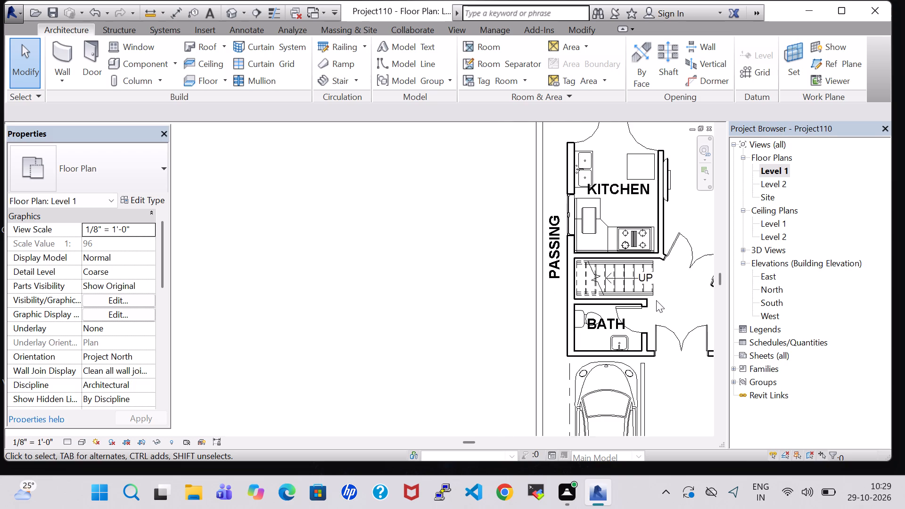
pyautogui.scroll(-2, 656, 300)
pyautogui.moveTo(706, 276); pyautogui.dragTo(531, 287, button='middle')
pyautogui.scroll(-3, 531, 287)
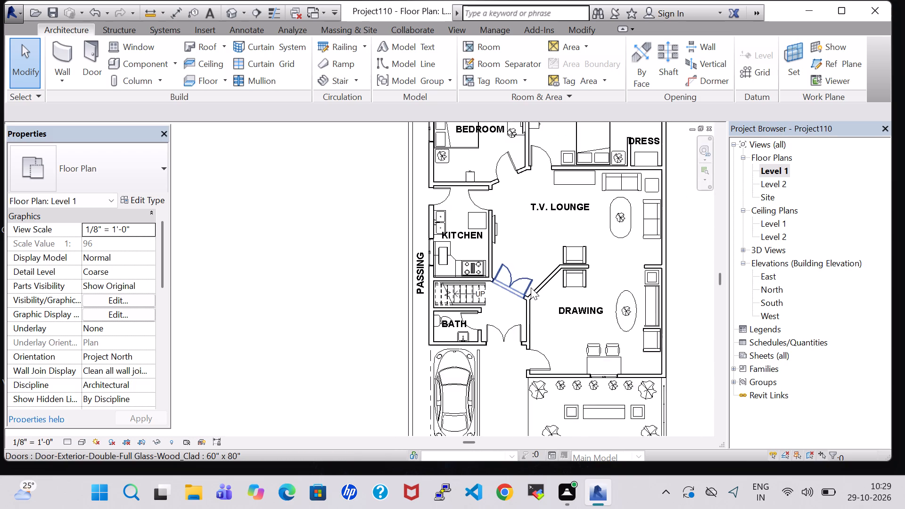
pyautogui.scroll(-2, 531, 287)
pyautogui.moveTo(651, 288); pyautogui.dragTo(612, 298, button='middle')
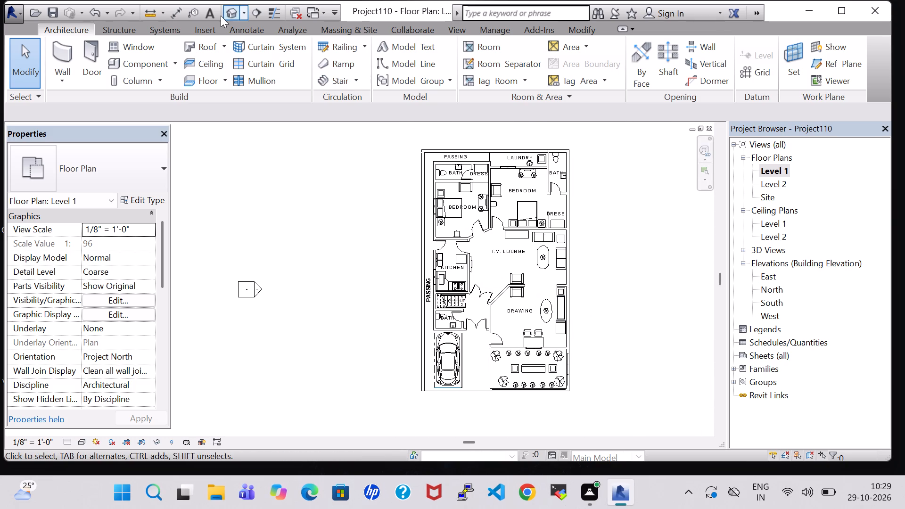
pyautogui.click(235, 15)
pyautogui.scroll(-7, 469, 197)
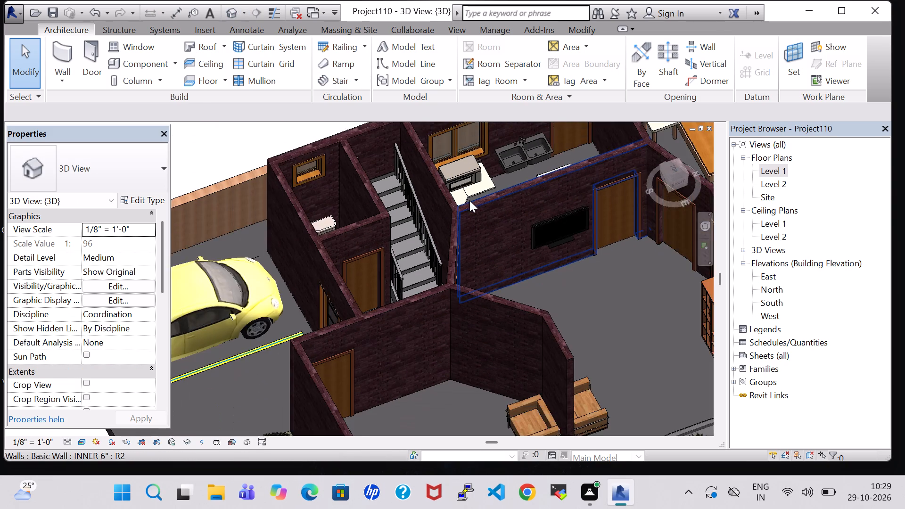
pyautogui.scroll(-2, 469, 200)
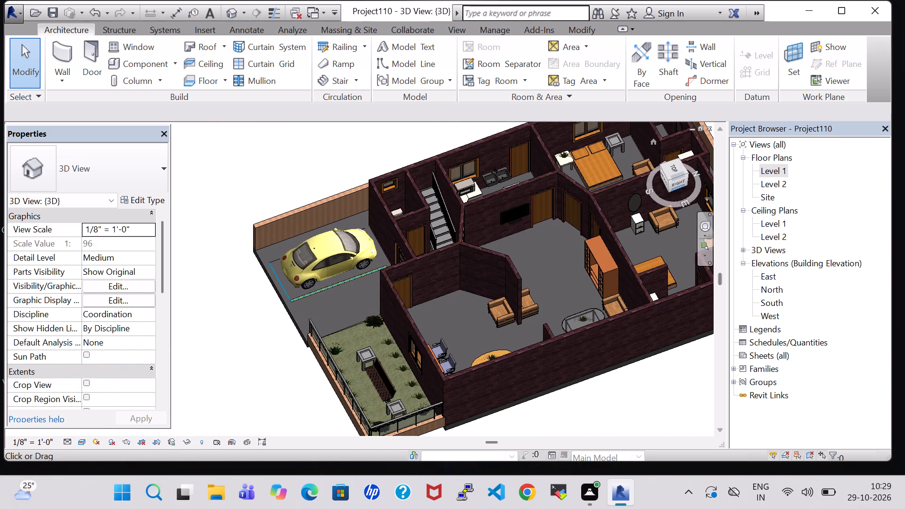
pyautogui.click(652, 187)
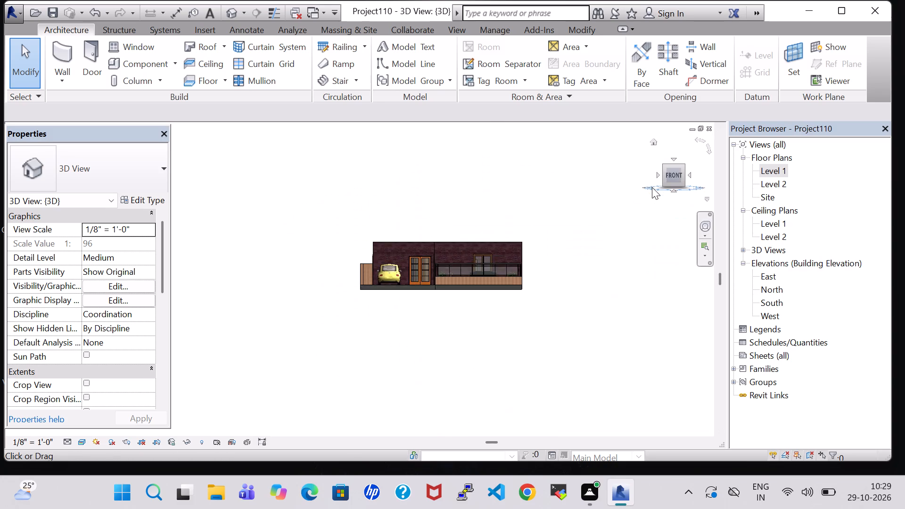
# From the Level 1 plan, start a footprint roof on Level 2 without defined slope, drawing its rear boundary line 37'-8" long along the outer wall.
pyautogui.doubleClick(776, 169)
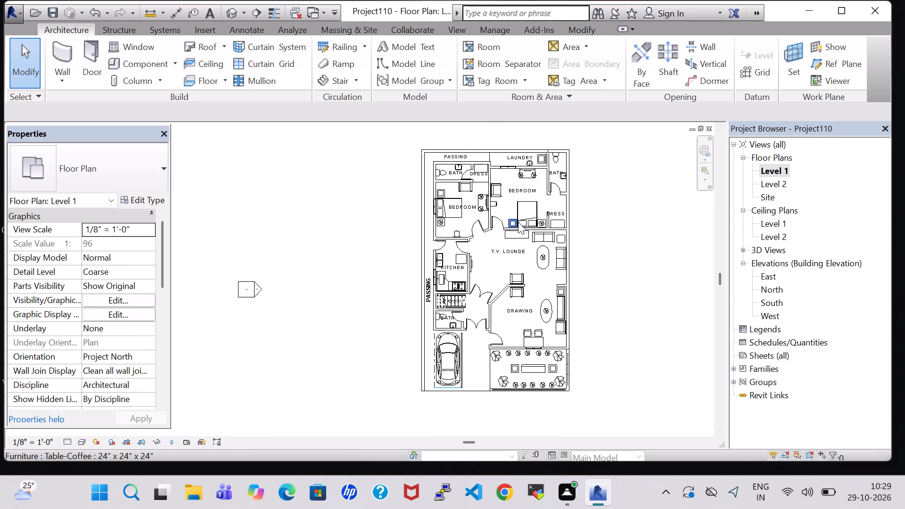
pyautogui.scroll(-2, 518, 222)
pyautogui.scroll(1, 518, 222)
pyautogui.click(204, 50)
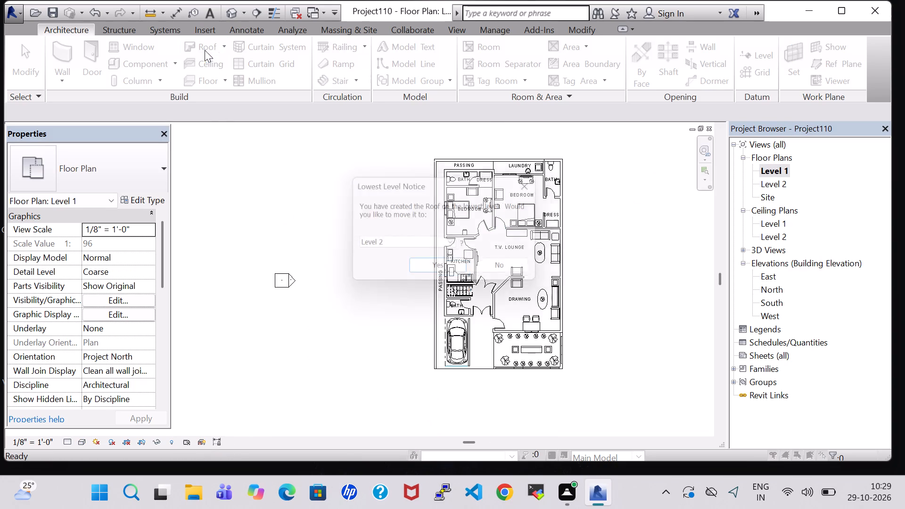
pyautogui.click(450, 269)
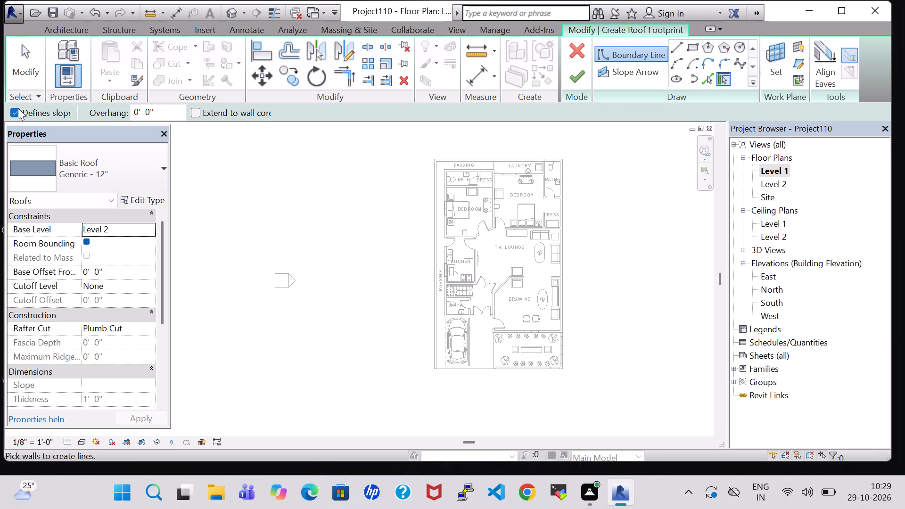
pyautogui.click(18, 108)
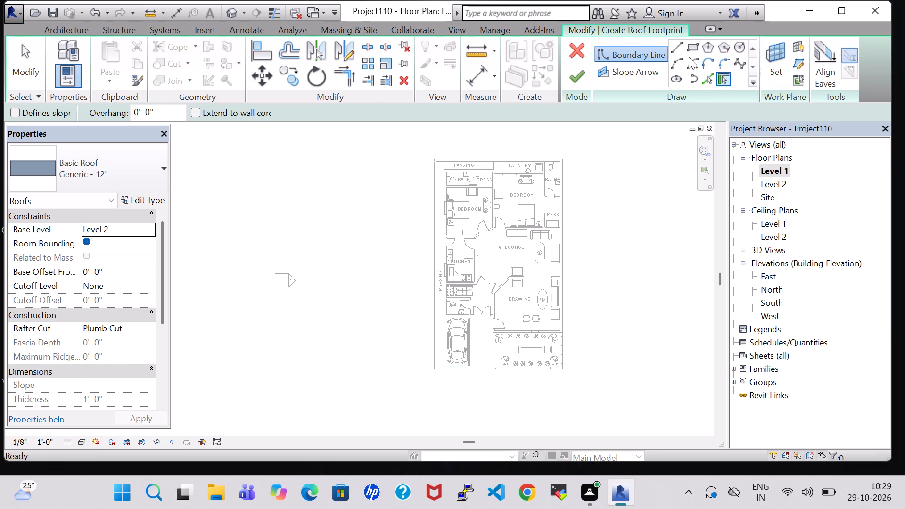
pyautogui.click(672, 48)
pyautogui.scroll(8, 378, 185)
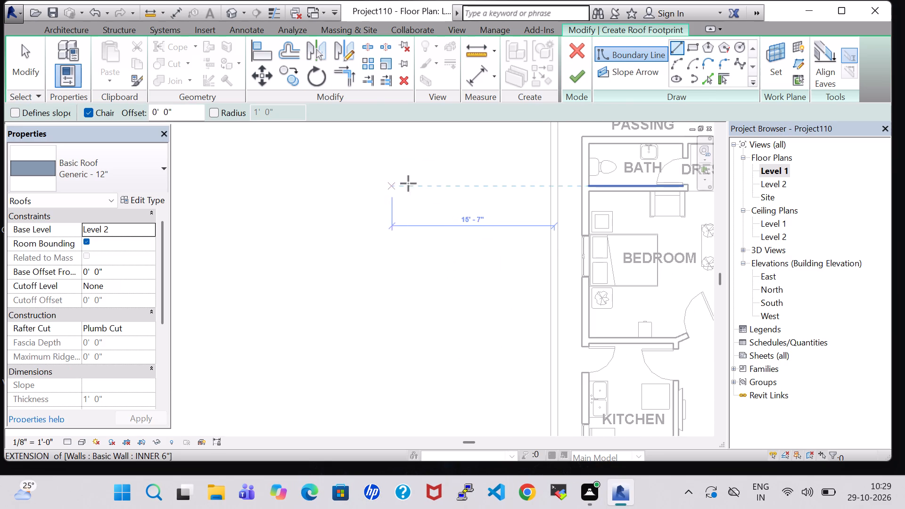
pyautogui.moveTo(446, 181); pyautogui.dragTo(302, 260, button='middle')
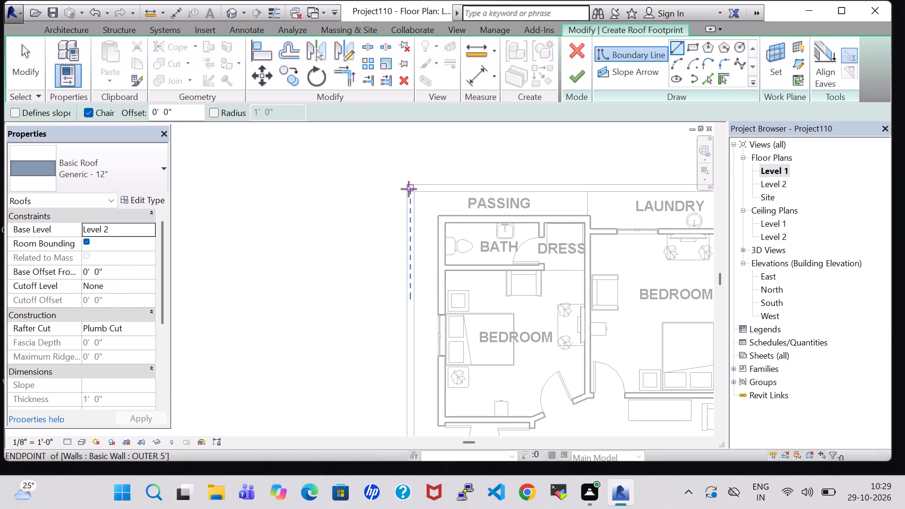
pyautogui.click(408, 185)
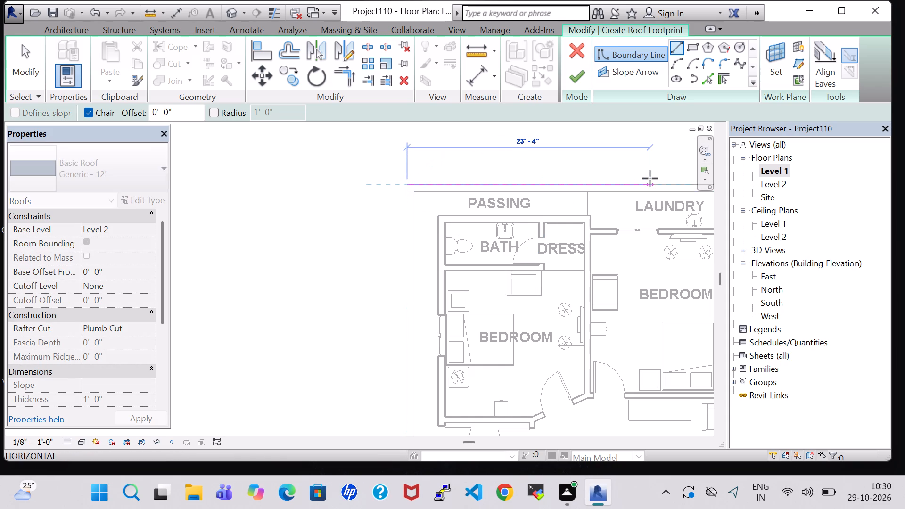
pyautogui.moveTo(650, 178); pyautogui.dragTo(365, 189, button='middle')
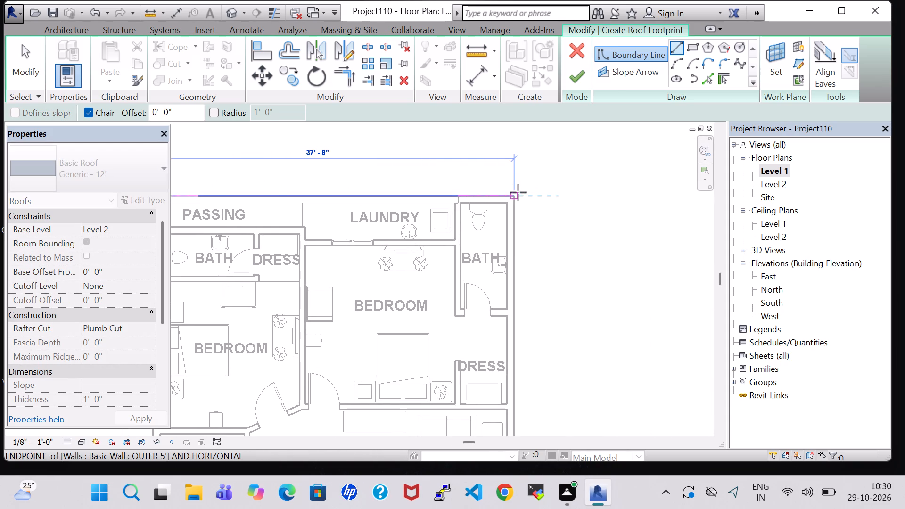
pyautogui.click(513, 196)
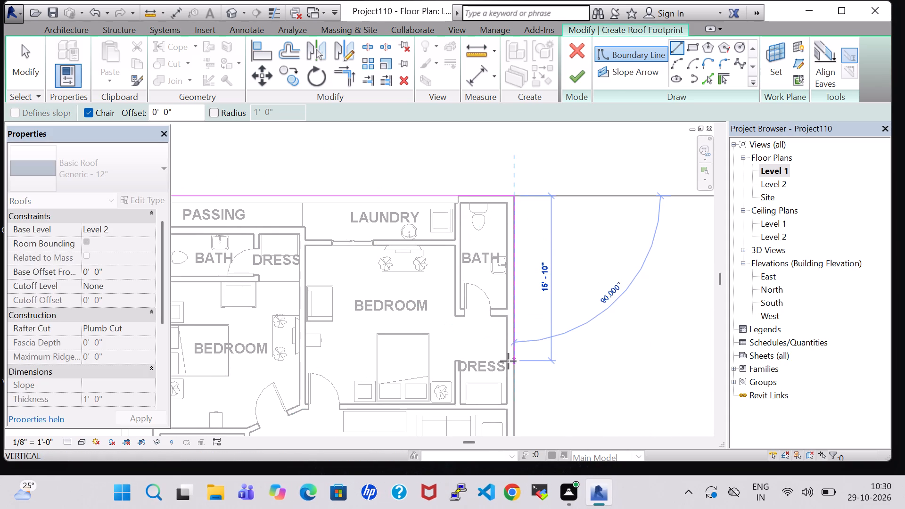
# Close the roof boundary along the lounge-side outer wall, the front edge past garden and car, and the side-passage outer wall.
pyautogui.moveTo(508, 361); pyautogui.dragTo(507, 156, button='middle')
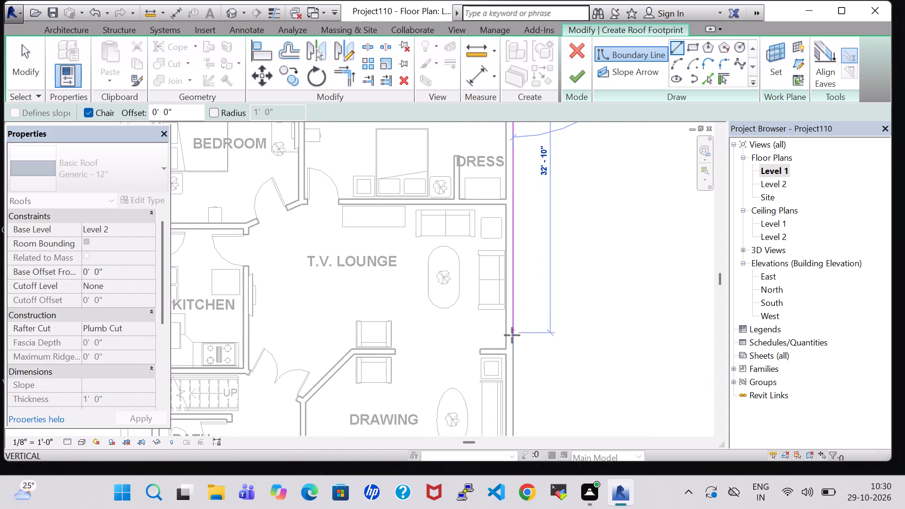
pyautogui.moveTo(512, 335); pyautogui.dragTo(525, 76, button='middle')
pyautogui.scroll(1, 525, 76)
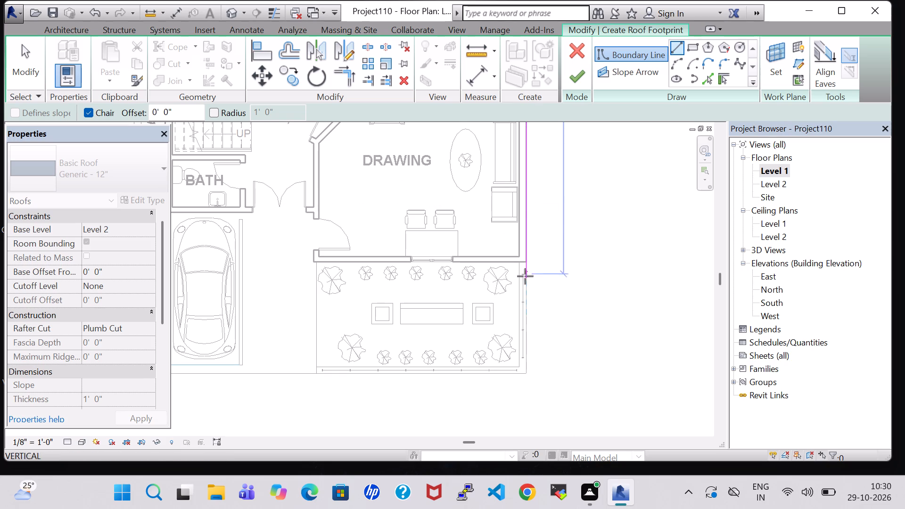
pyautogui.click(526, 376)
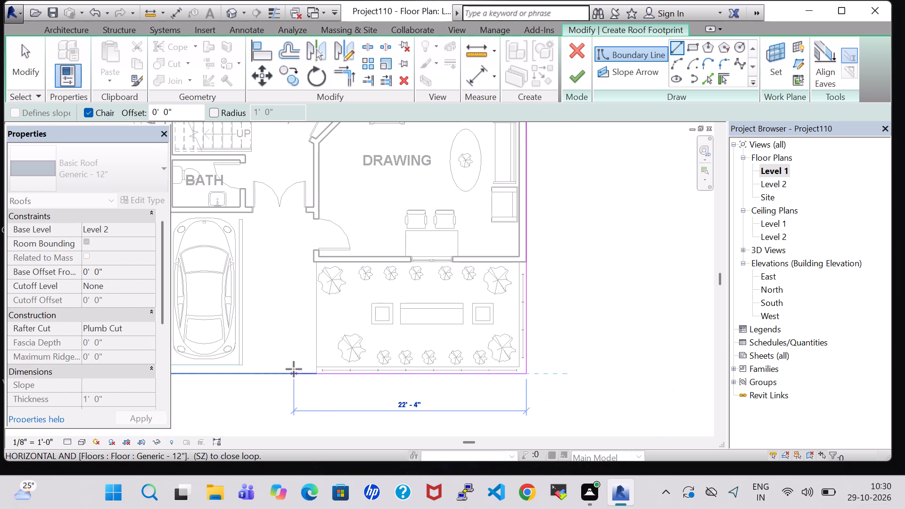
pyautogui.moveTo(294, 369); pyautogui.dragTo(637, 368, button='middle')
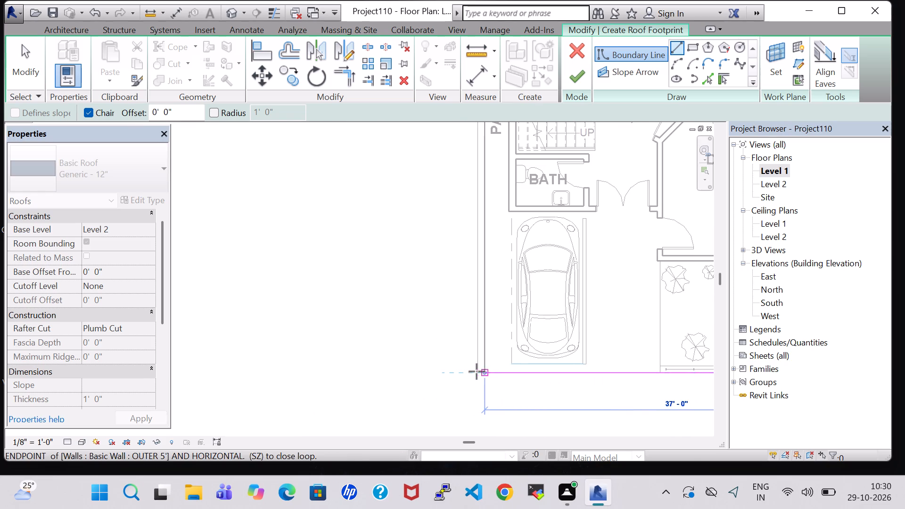
pyautogui.click(474, 371)
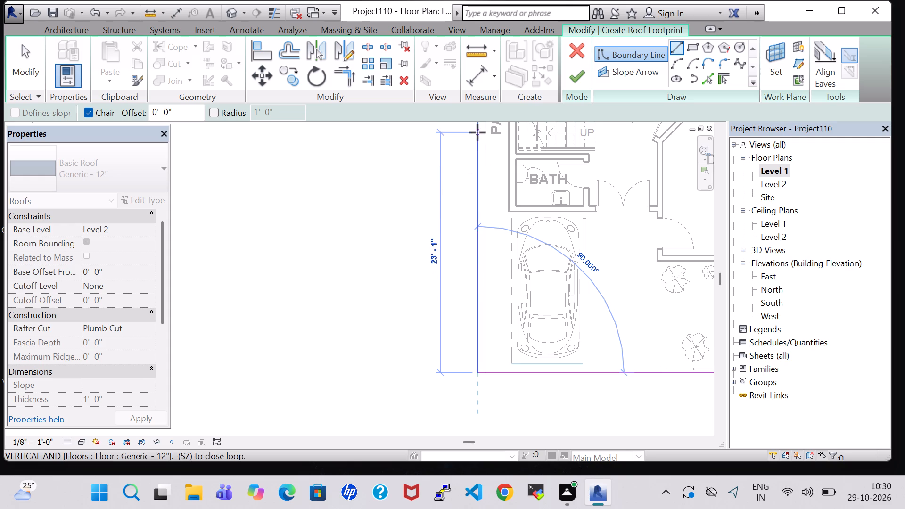
pyautogui.moveTo(477, 132); pyautogui.dragTo(486, 410, button='middle')
pyautogui.moveTo(488, 148); pyautogui.dragTo(504, 348, button='middle')
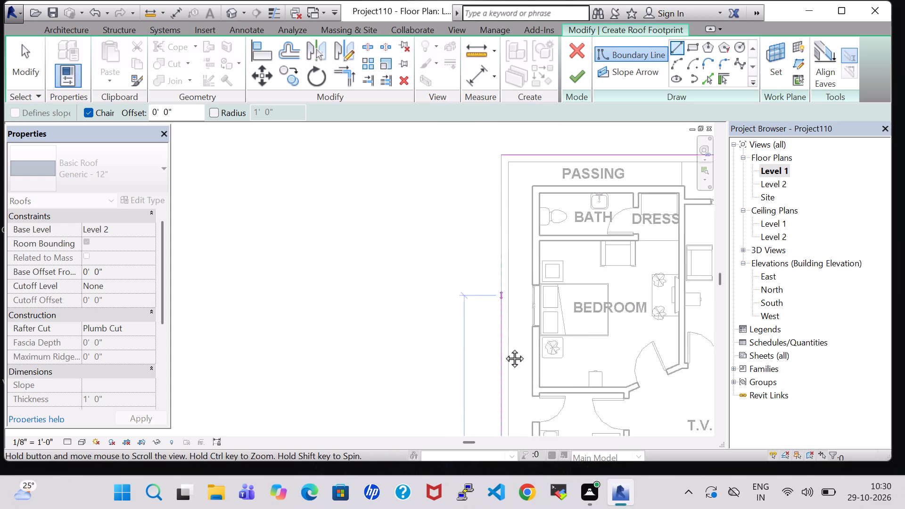
pyautogui.moveTo(504, 348); pyautogui.dragTo(504, 393, button='middle')
pyautogui.click(504, 254)
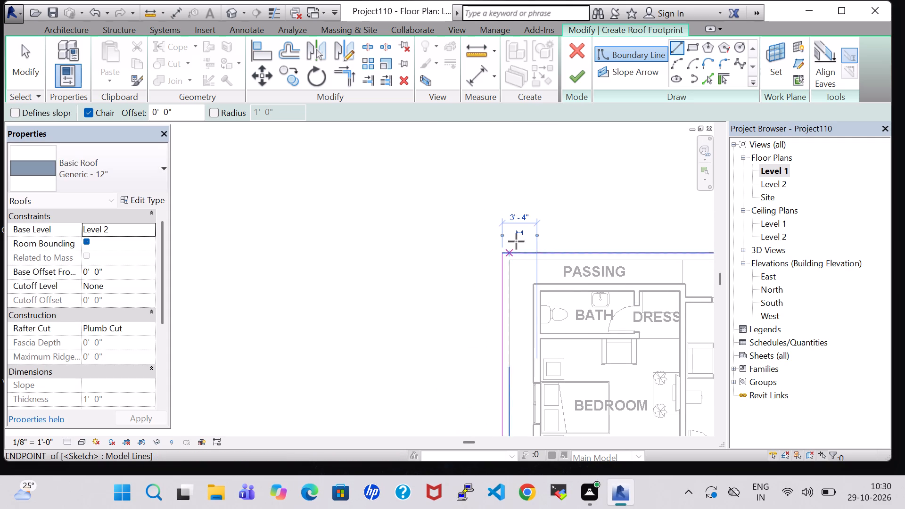
# Finish the roof footprint, attach the highlighted walls to the roof, and display the house in 3D.
pyautogui.click(579, 79)
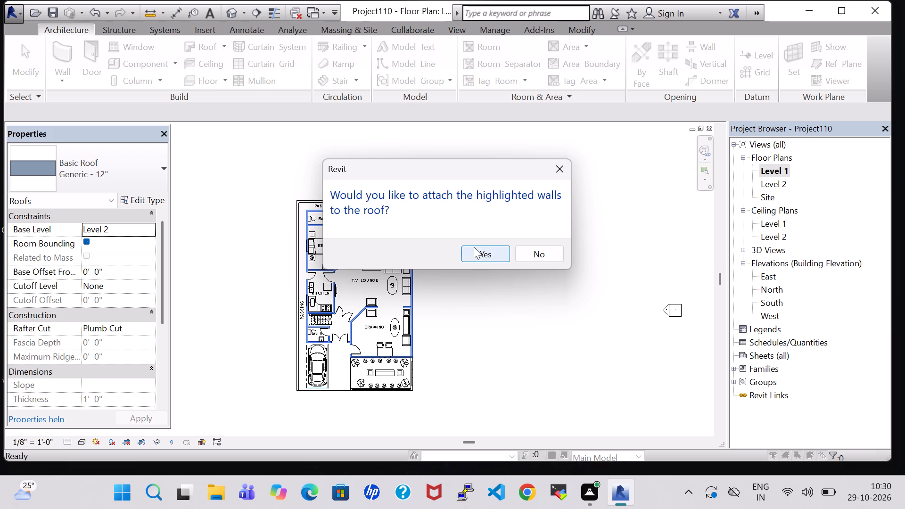
pyautogui.click(476, 250)
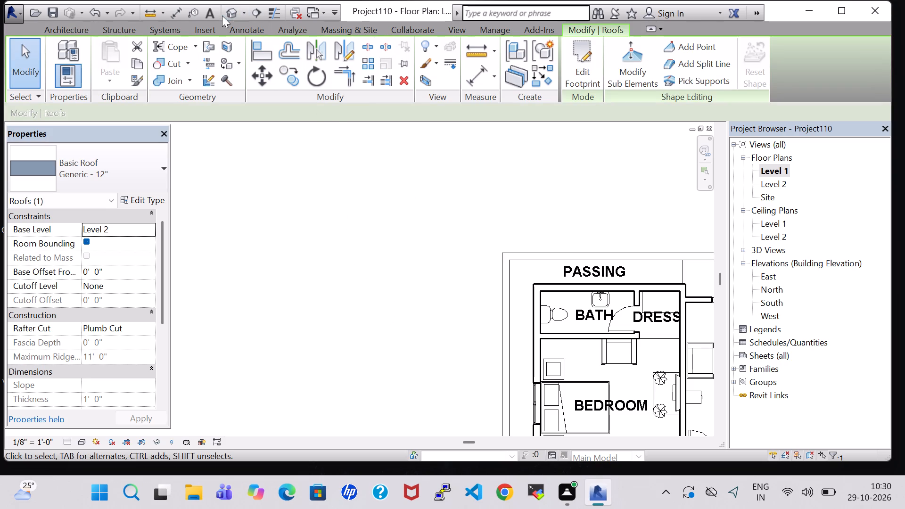
pyautogui.click(229, 13)
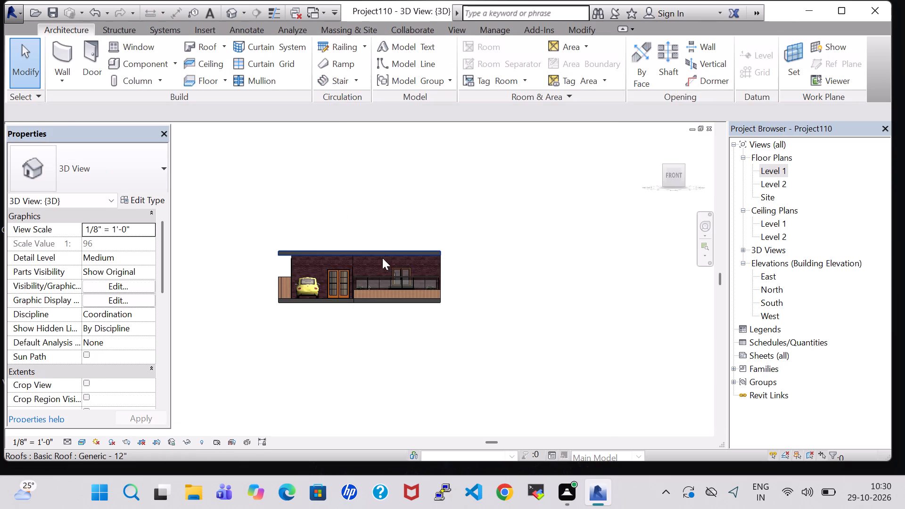
# Assign the Brick, Soldier Course material to the structure layer of the Generic - 12" roof type.
pyautogui.click(381, 251)
pyautogui.click(151, 197)
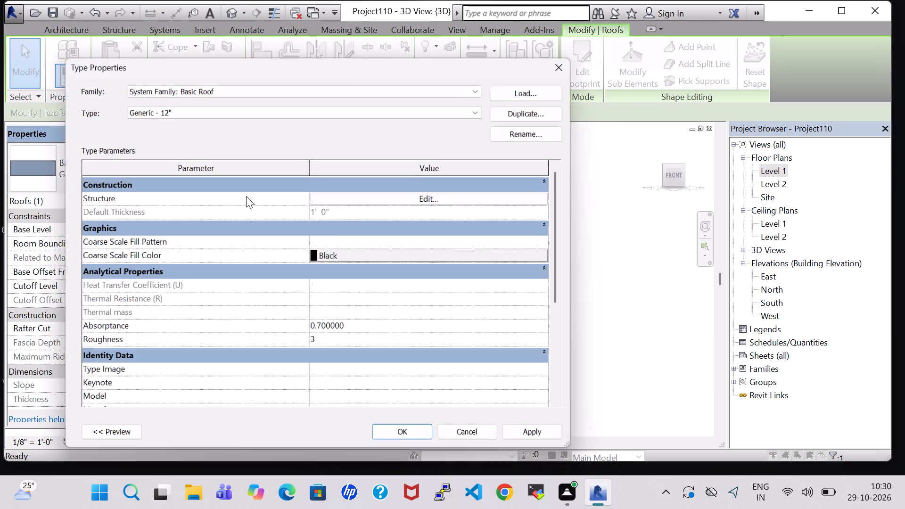
pyautogui.click(430, 200)
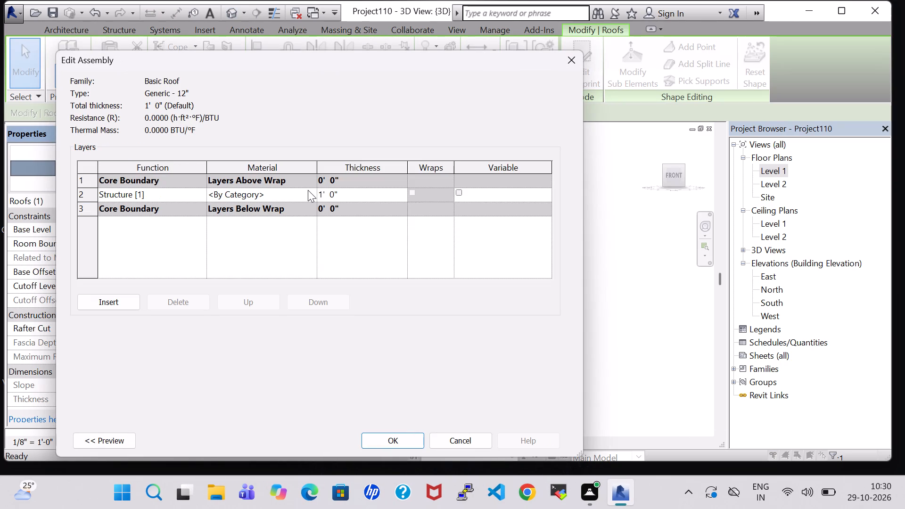
pyautogui.click(316, 190)
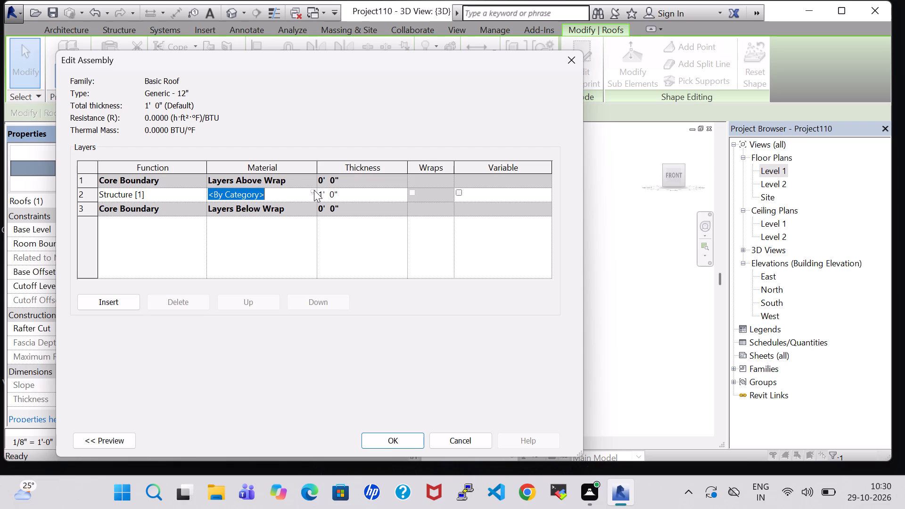
pyautogui.click(314, 190)
pyautogui.click(350, 286)
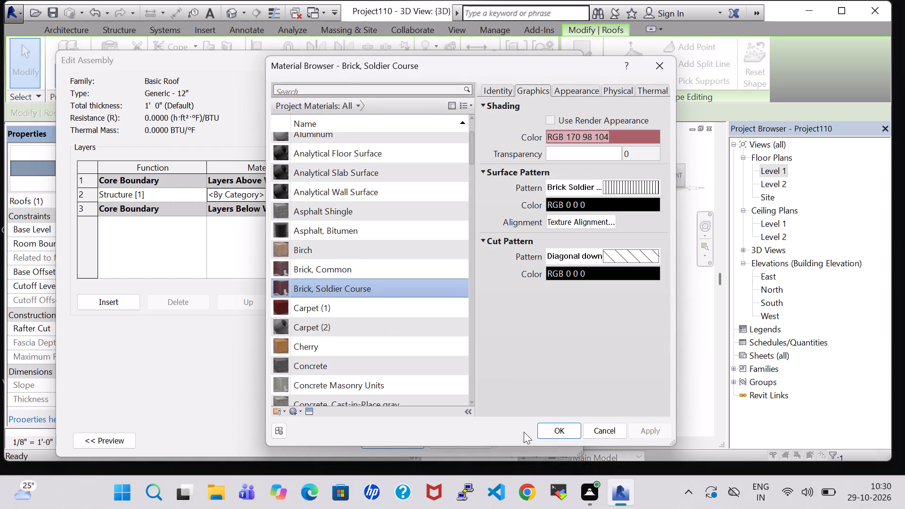
pyautogui.click(549, 433)
pyautogui.click(394, 443)
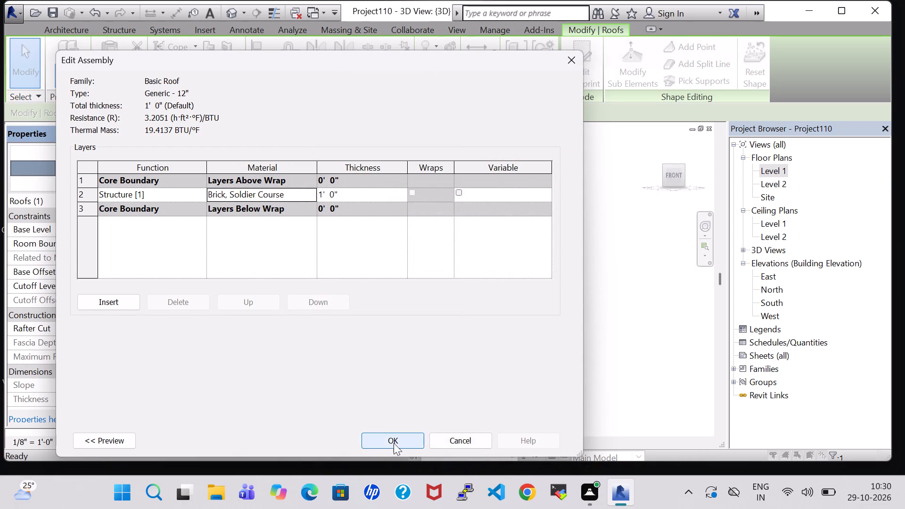
pyautogui.click(412, 446)
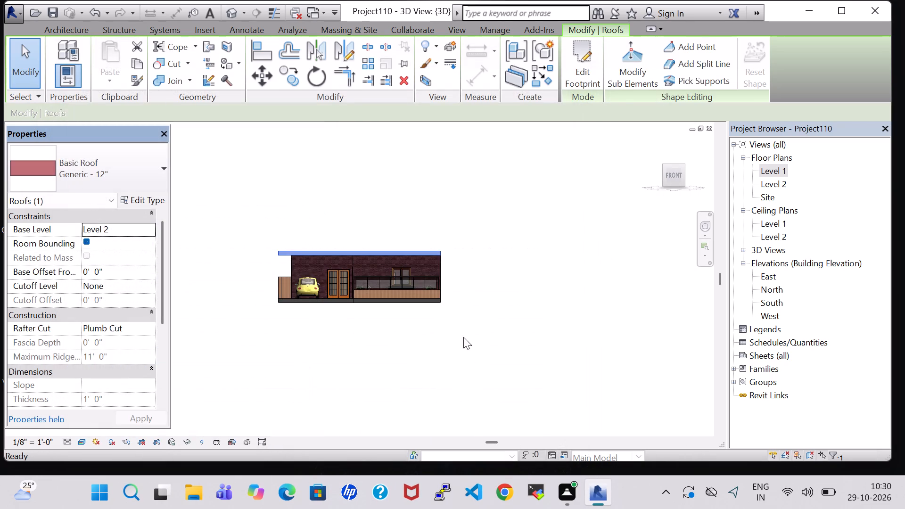
pyautogui.click(404, 329)
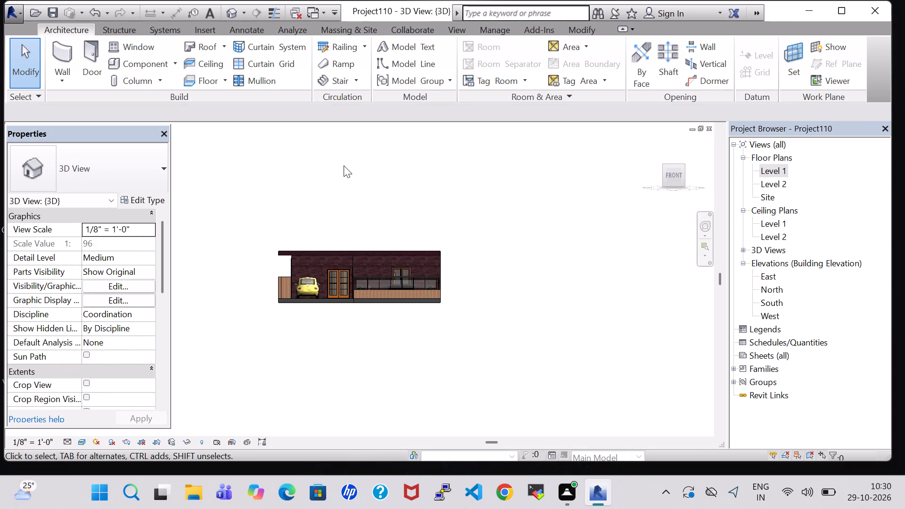
# Examine the brick roof from above and the front of the house in the 3D view.
pyautogui.keyDown('shift'); pyautogui.moveTo(344, 165); pyautogui.dragTo(378, 251, button='middle'); pyautogui.keyUp('shift')
pyautogui.keyDown('shift'); pyautogui.scroll(1, 378, 236); pyautogui.keyUp('shift')
pyautogui.moveTo(377, 251); pyautogui.dragTo(354, 209, button='middle')
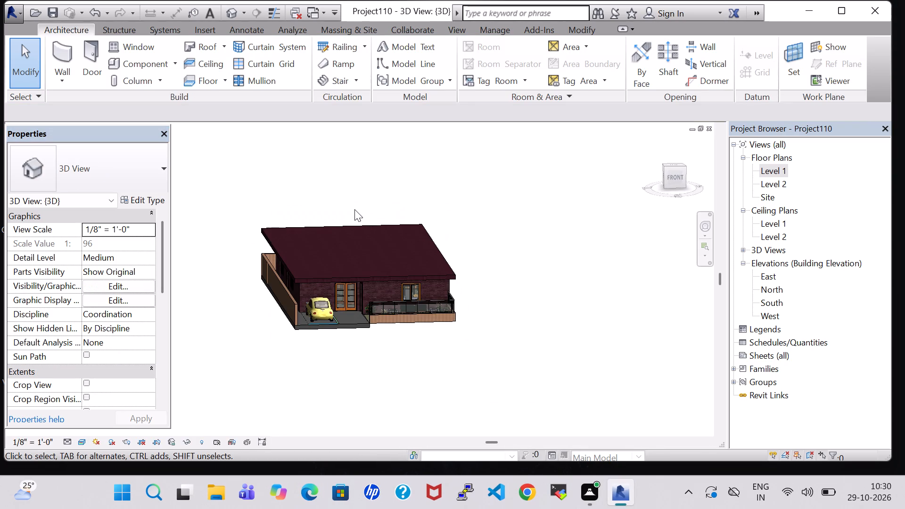
pyautogui.scroll(5, 354, 209)
pyautogui.moveTo(287, 292); pyautogui.dragTo(286, 293, button='middle')
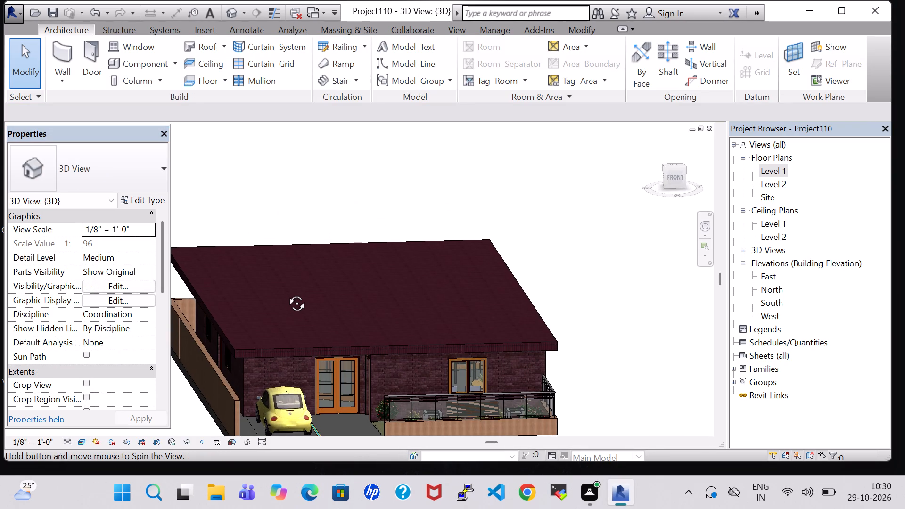
pyautogui.moveTo(286, 293); pyautogui.dragTo(286, 256, button='middle')
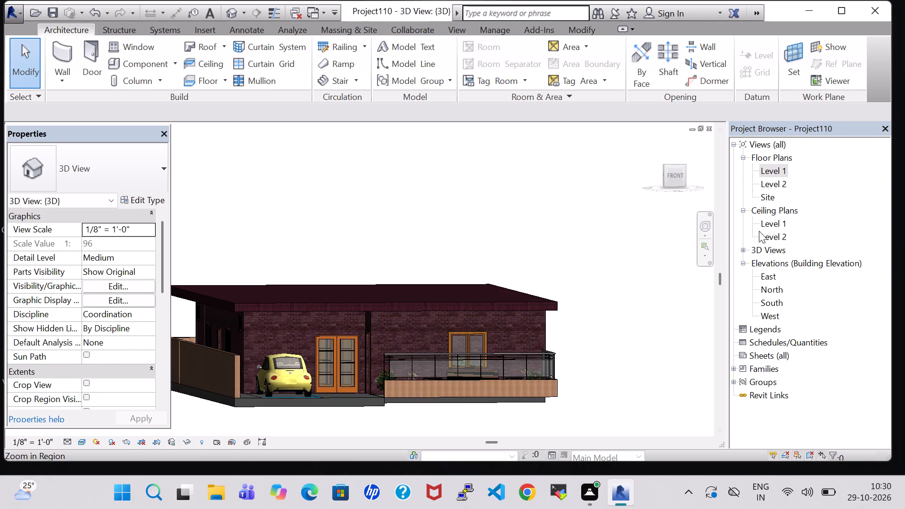
# In the Level 1 plan, start a railing path and draw its rear segment along the outer wall's centreline, from the passing corner to the bath corner.
pyautogui.doubleClick(766, 175)
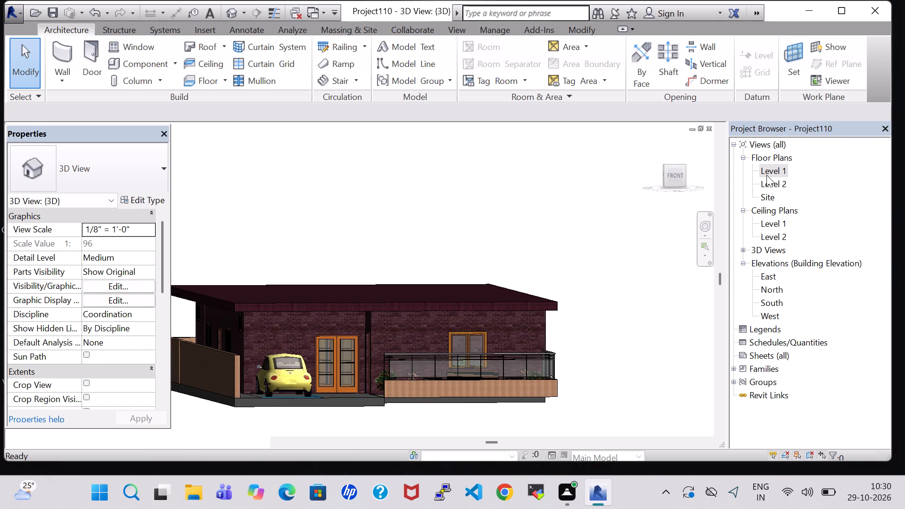
pyautogui.scroll(-5, 570, 250)
pyautogui.moveTo(523, 253); pyautogui.dragTo(324, 226, button='middle')
pyautogui.click(329, 54)
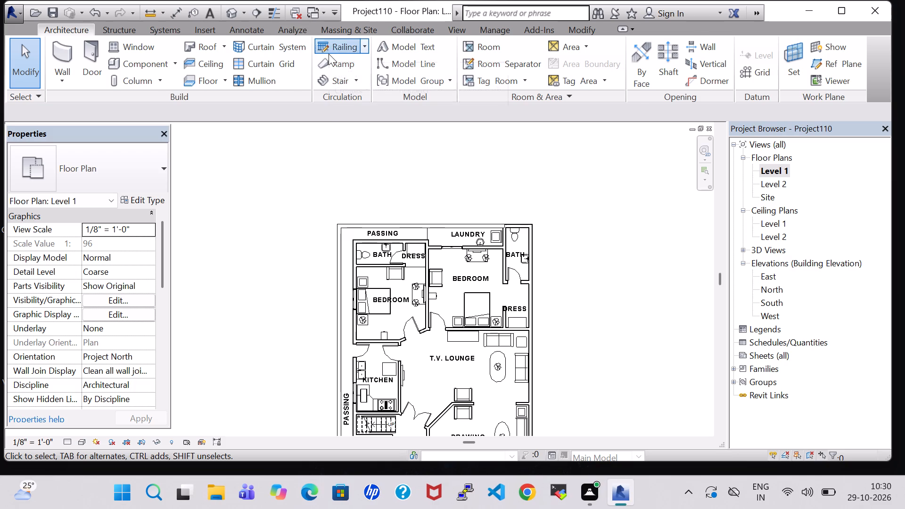
pyautogui.click(597, 48)
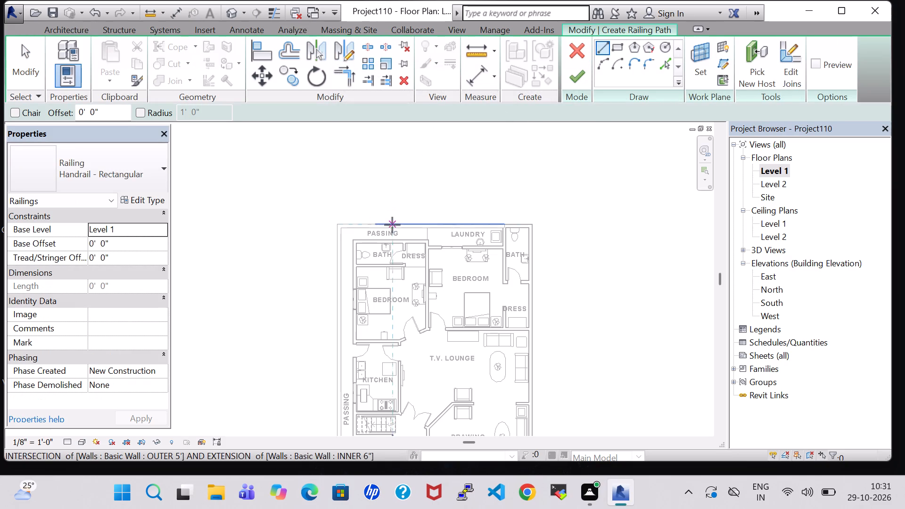
pyautogui.scroll(6, 392, 225)
pyautogui.scroll(6, 266, 235)
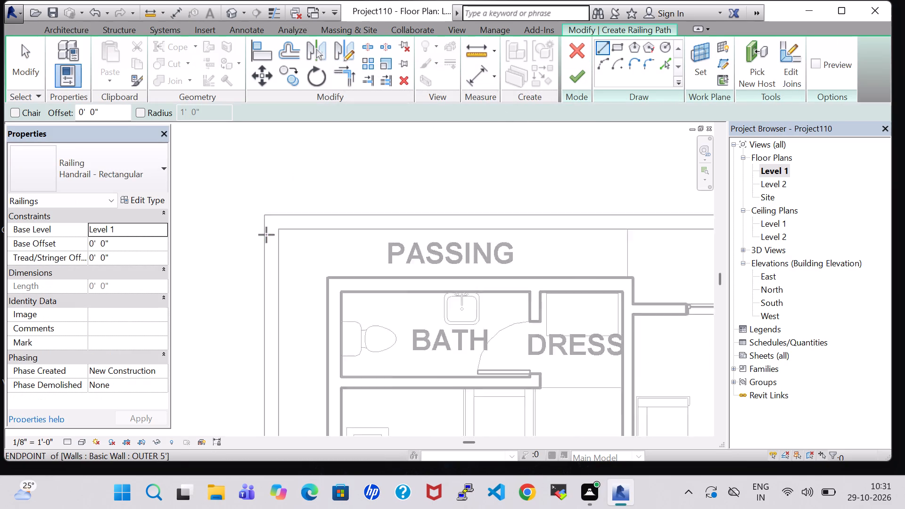
pyautogui.scroll(2, 266, 235)
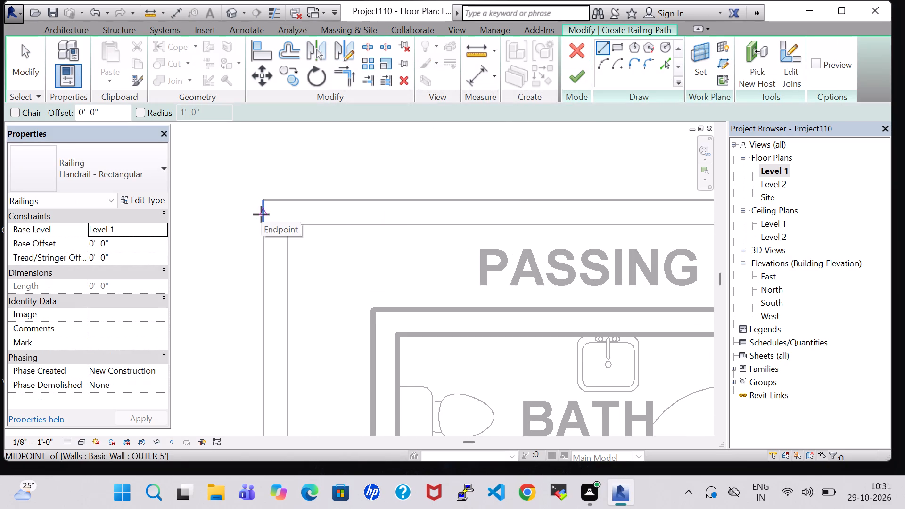
pyautogui.click(260, 214)
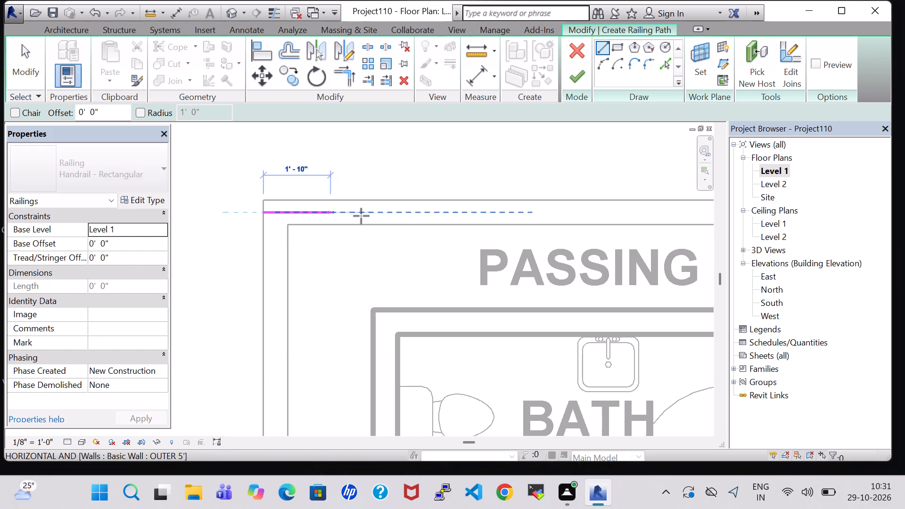
pyautogui.moveTo(529, 217); pyautogui.dragTo(197, 222, button='middle')
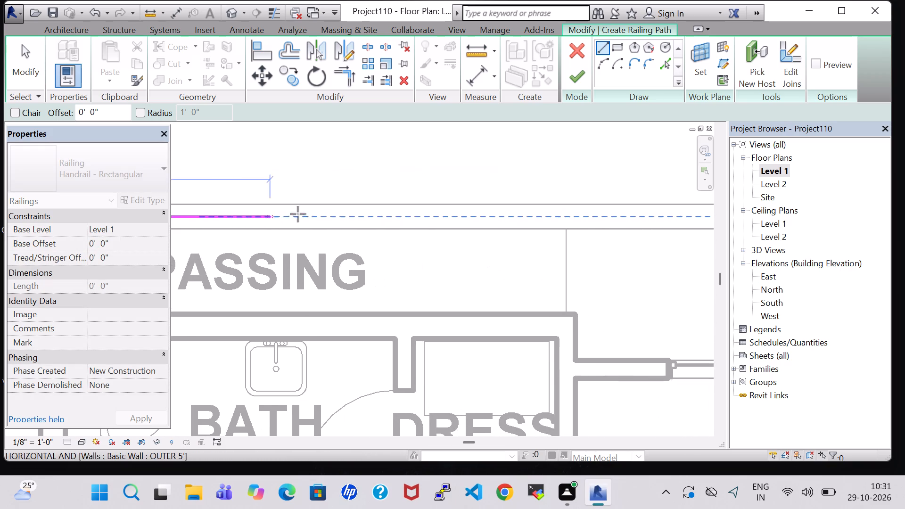
pyautogui.moveTo(622, 212); pyautogui.dragTo(33, 227, button='middle')
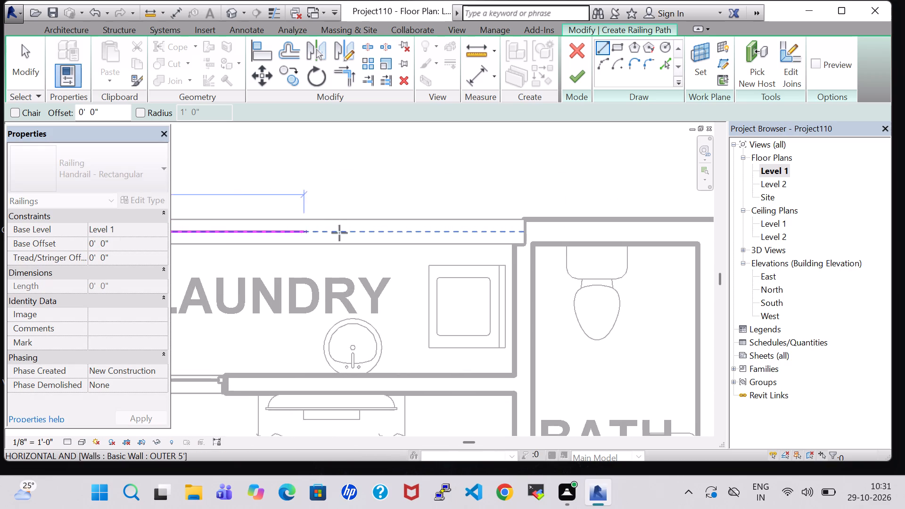
pyautogui.moveTo(586, 236); pyautogui.dragTo(354, 239, button='middle')
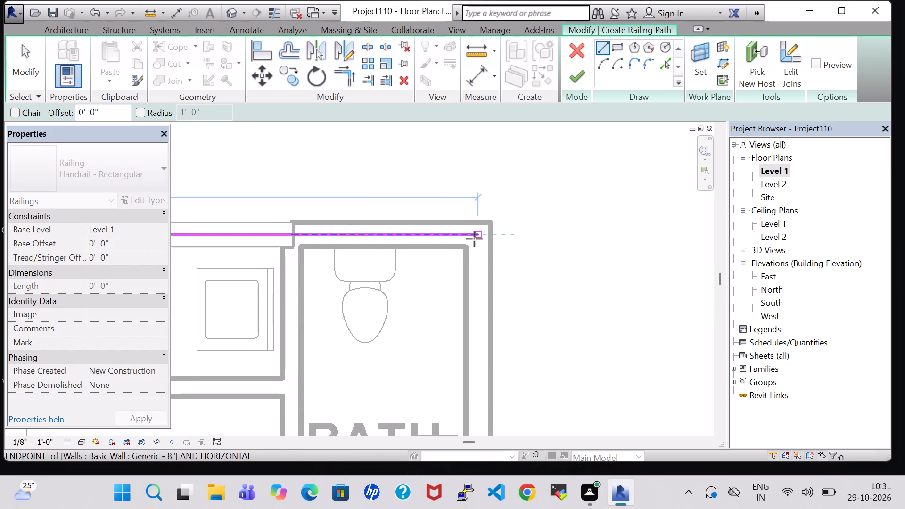
pyautogui.click(475, 239)
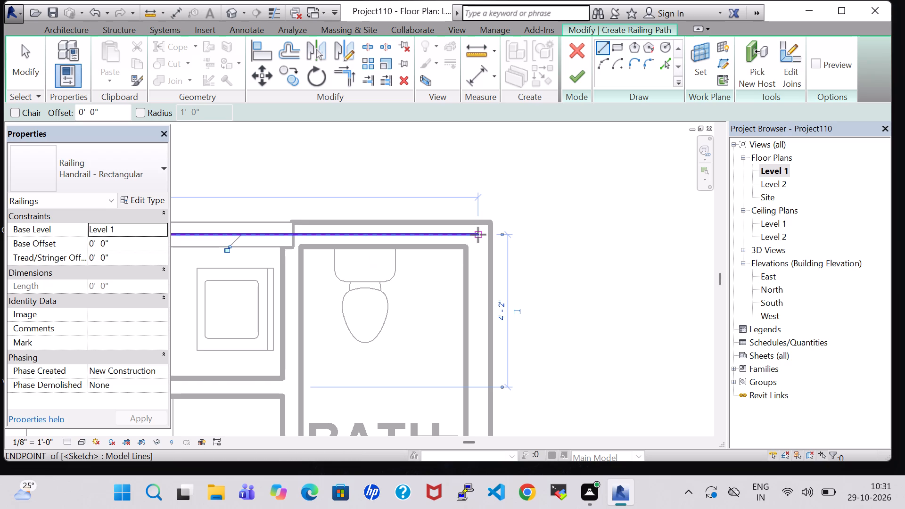
# Draw the railing path's side segment along the outer wall past bath, dress and lounge to the garden's front corner.
pyautogui.click(478, 235)
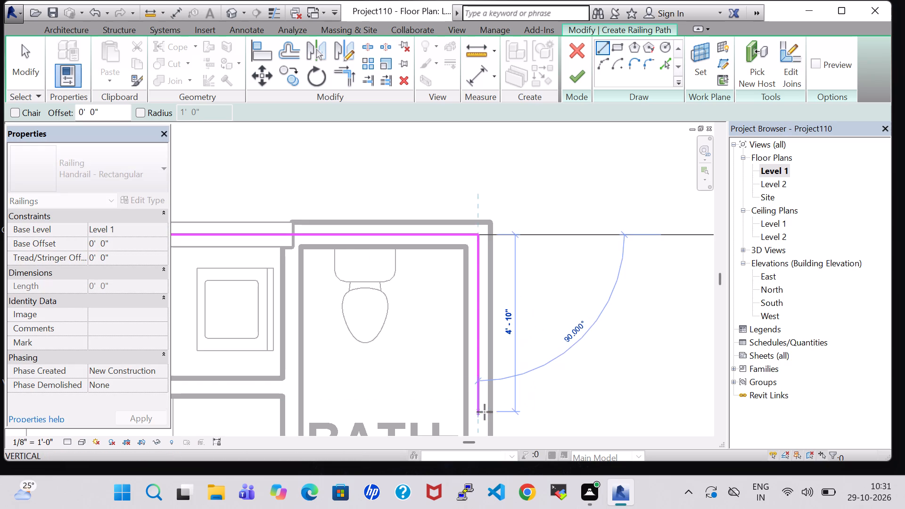
pyautogui.moveTo(485, 412); pyautogui.dragTo(471, 211, button='middle')
pyautogui.moveTo(472, 203); pyautogui.dragTo(474, 181, button='middle')
pyautogui.moveTo(476, 175); pyautogui.dragTo(479, 164, button='middle')
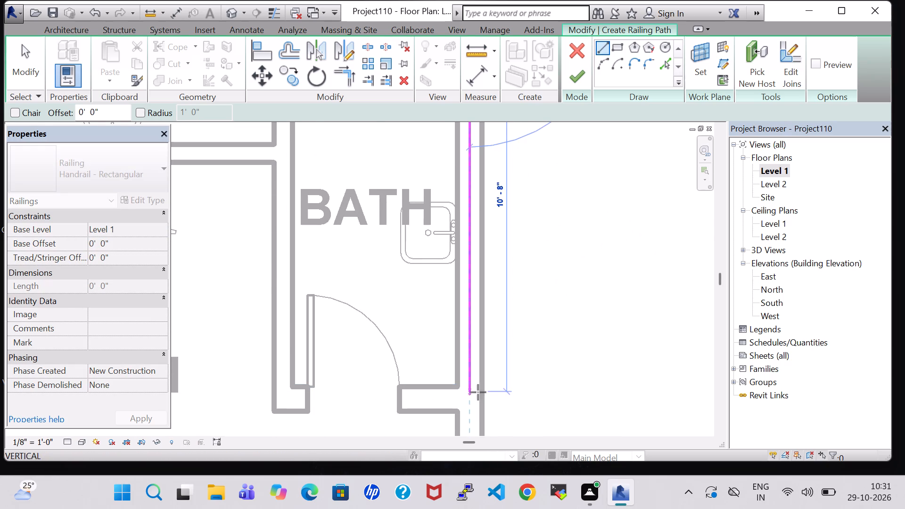
pyautogui.moveTo(465, 402); pyautogui.dragTo(456, 94, button='middle')
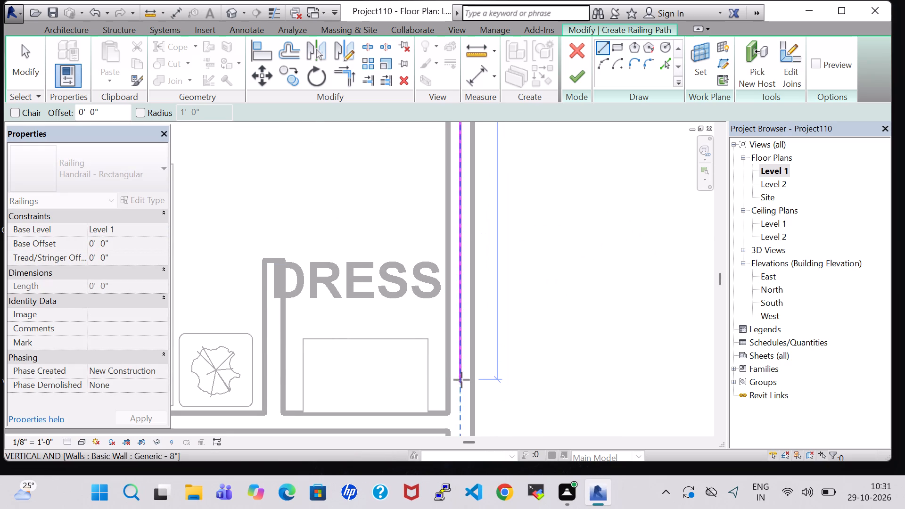
pyautogui.moveTo(461, 381); pyautogui.dragTo(505, 69, button='middle')
pyautogui.moveTo(500, 369); pyautogui.dragTo(494, 283, button='middle')
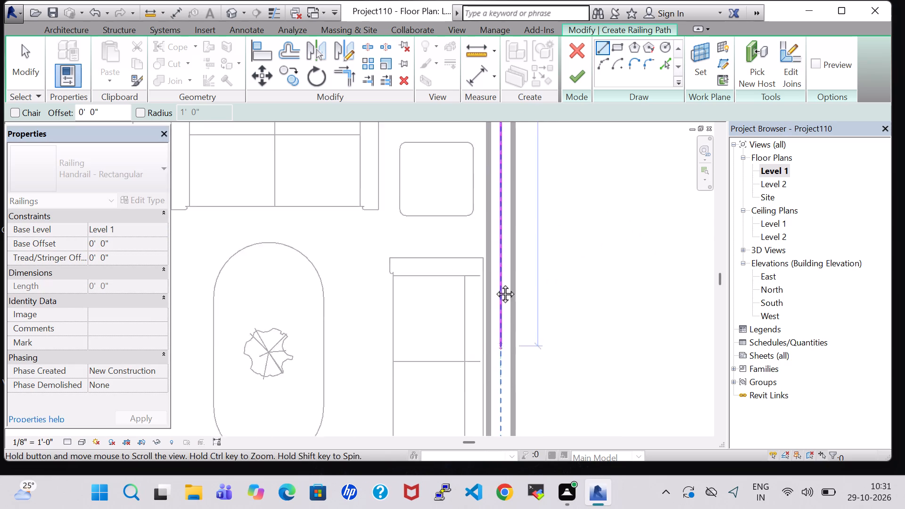
pyautogui.moveTo(494, 283); pyautogui.dragTo(482, 94, button='middle')
pyautogui.moveTo(481, 349); pyautogui.dragTo(473, 0, button='middle')
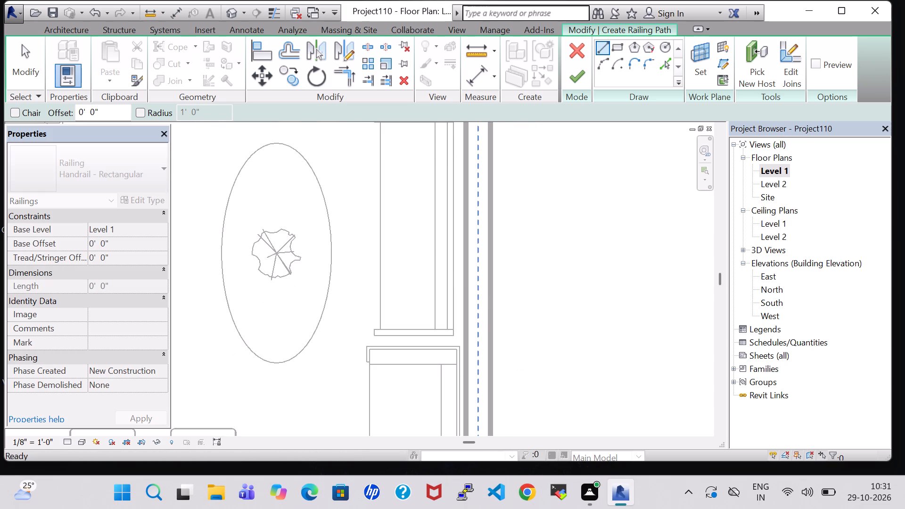
pyautogui.moveTo(479, 373); pyautogui.dragTo(526, 68, button='middle')
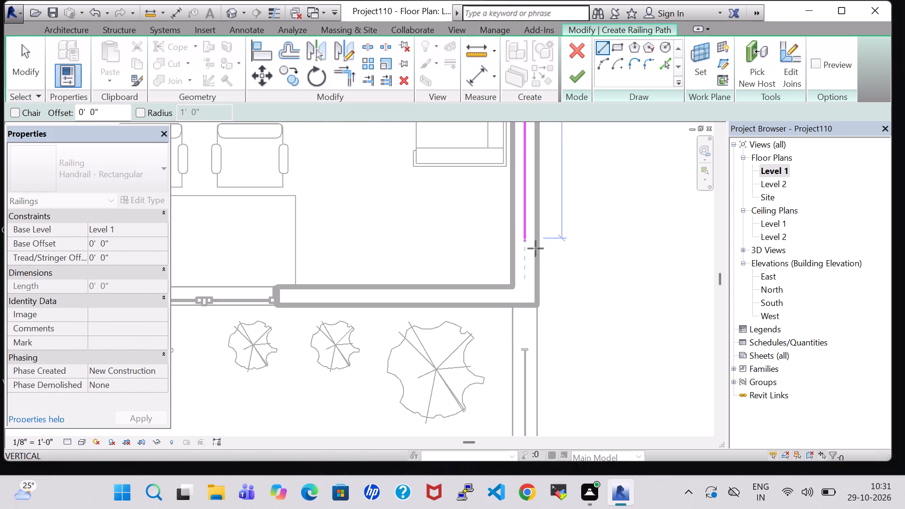
pyautogui.moveTo(531, 342); pyautogui.dragTo(600, 3, button='middle')
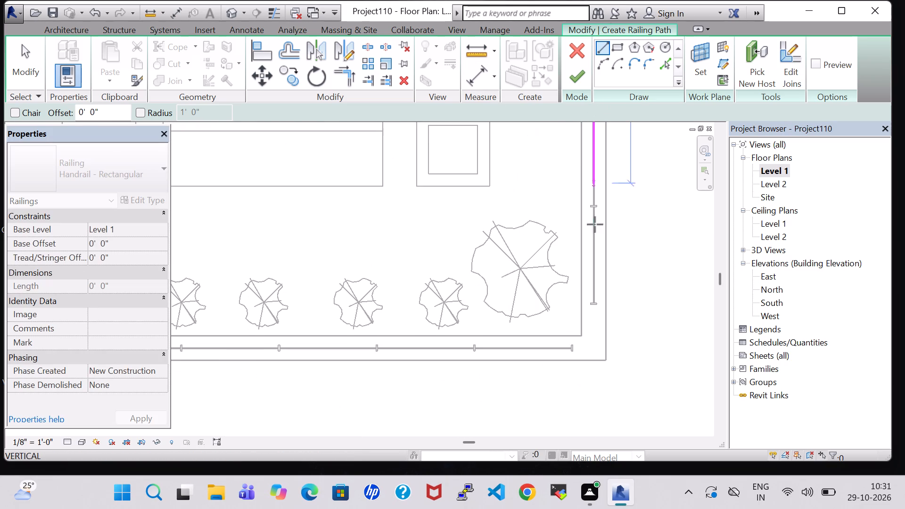
pyautogui.click(593, 346)
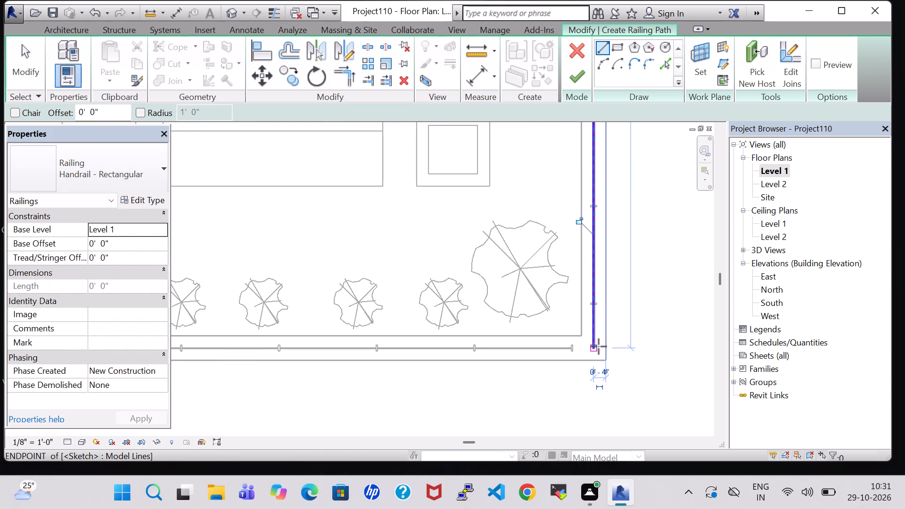
# Draw the railing path's front segment past the garden and car to the centreline of the side-passage outer wall.
pyautogui.click(595, 346)
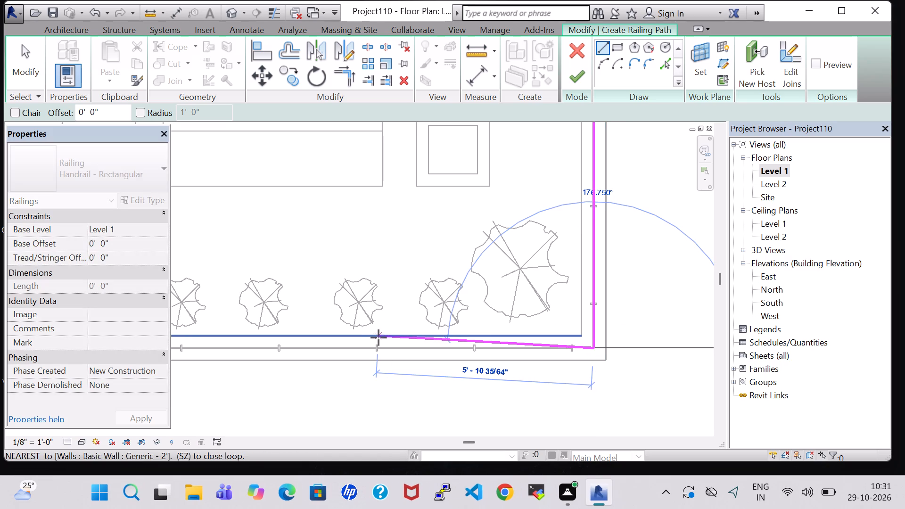
pyautogui.scroll(1, 323, 351)
pyautogui.moveTo(323, 351); pyautogui.dragTo(658, 368, button='middle')
pyautogui.moveTo(217, 363); pyautogui.dragTo(768, 386, button='middle')
pyautogui.scroll(1, 291, 383)
pyautogui.moveTo(291, 383); pyautogui.dragTo(659, 386, button='middle')
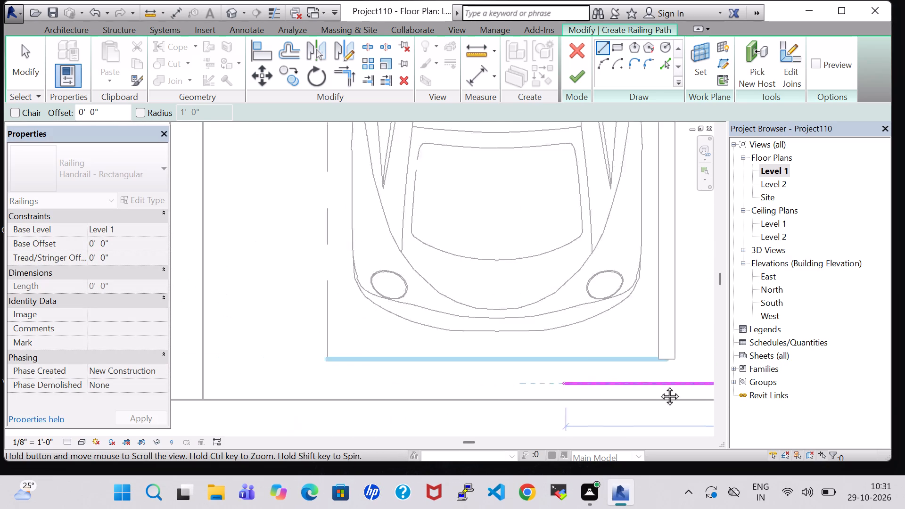
pyautogui.moveTo(659, 386); pyautogui.dragTo(904, 395, button='middle')
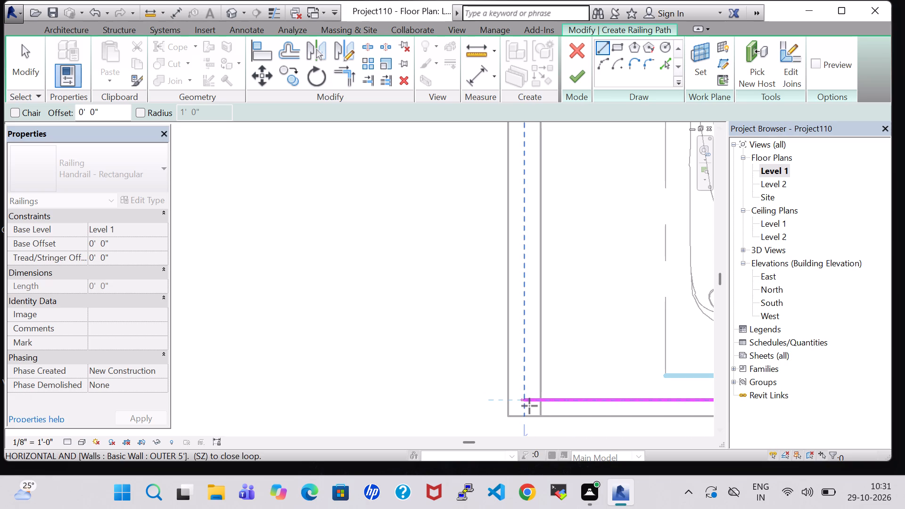
pyautogui.click(520, 406)
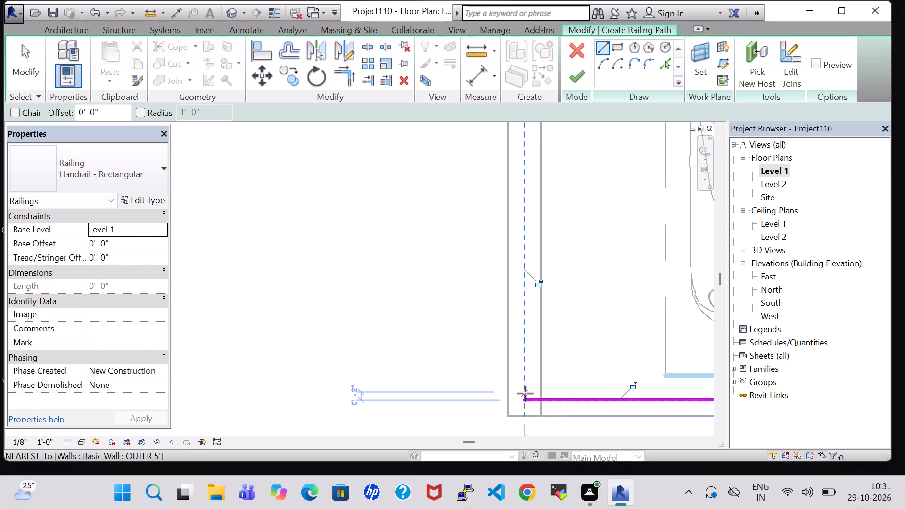
# Draw the railing path's last side segment along the side-passage outer wall's centreline, from the front corner up to the rear segment.
pyautogui.click(526, 401)
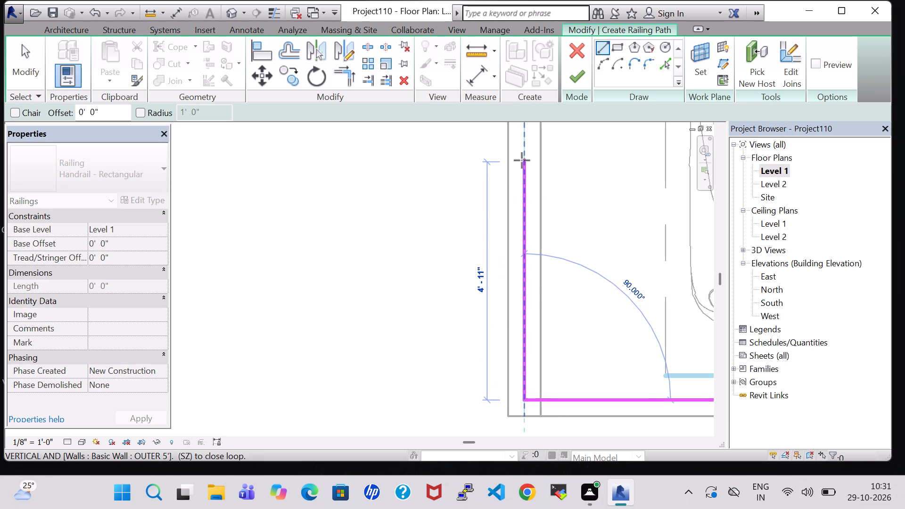
pyautogui.moveTo(522, 160); pyautogui.dragTo(481, 386, button='middle')
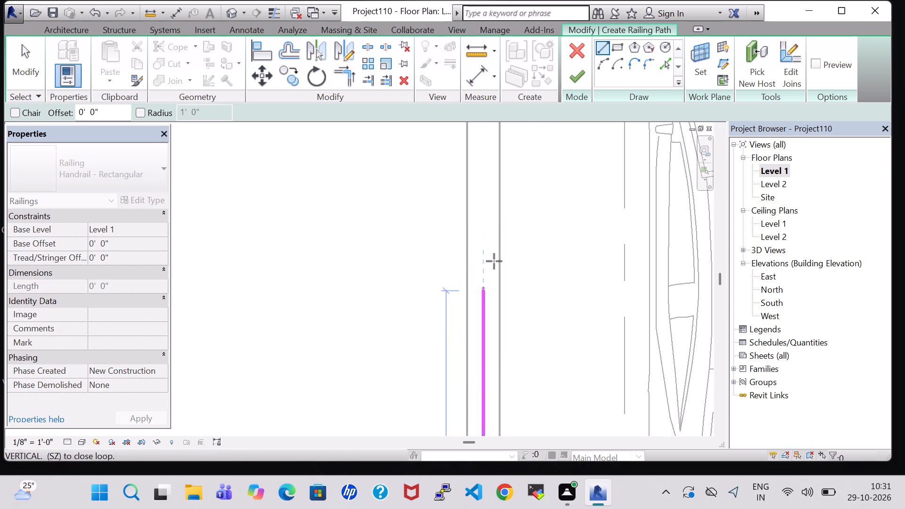
pyautogui.moveTo(476, 160); pyautogui.dragTo(467, 444, button='middle')
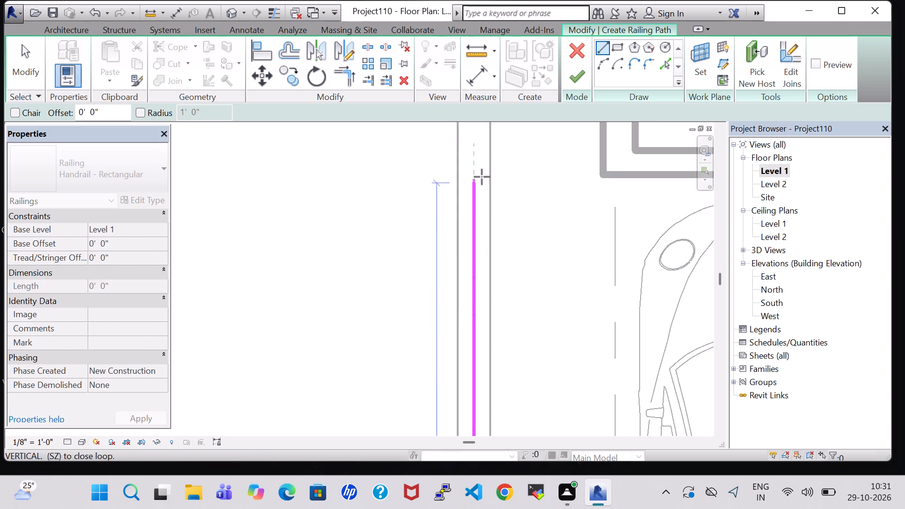
pyautogui.moveTo(482, 173); pyautogui.dragTo(503, 468, button='middle')
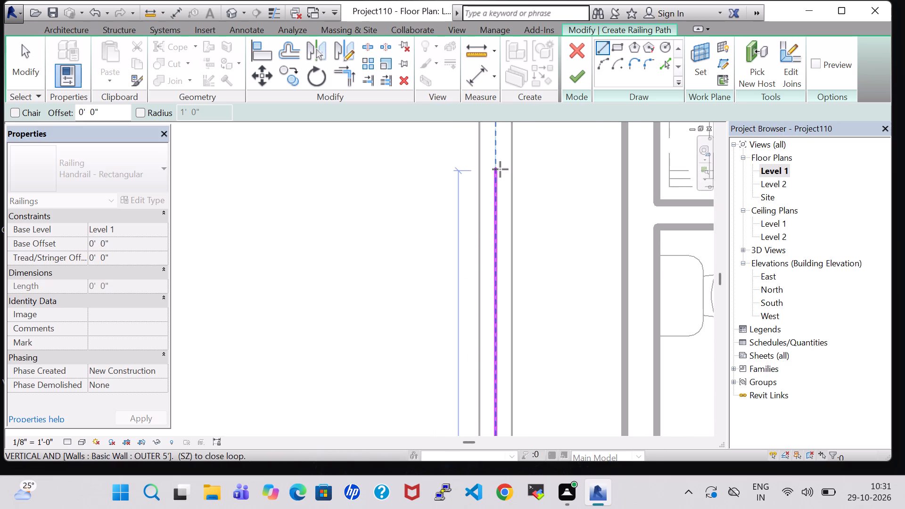
pyautogui.moveTo(500, 169); pyautogui.dragTo(501, 445, button='middle')
pyautogui.scroll(1, 503, 222)
pyautogui.moveTo(504, 210); pyautogui.dragTo(512, 465, button='middle')
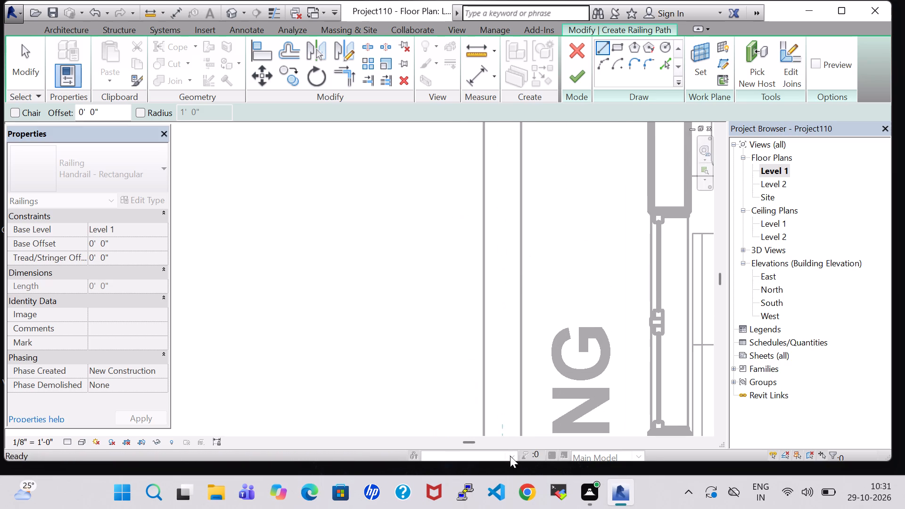
pyautogui.moveTo(511, 213); pyautogui.dragTo(530, 508, button='middle')
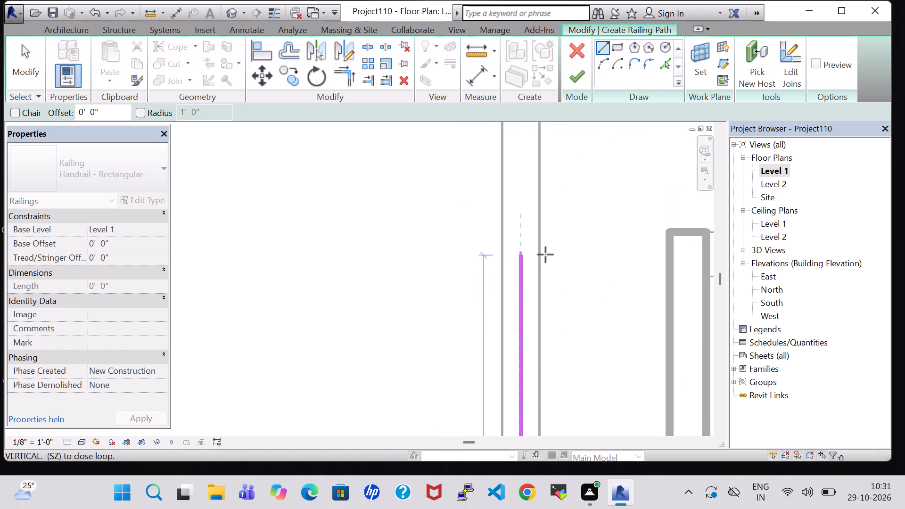
pyautogui.scroll(1, 537, 205)
pyautogui.moveTo(532, 173); pyautogui.dragTo(578, 502, button='middle')
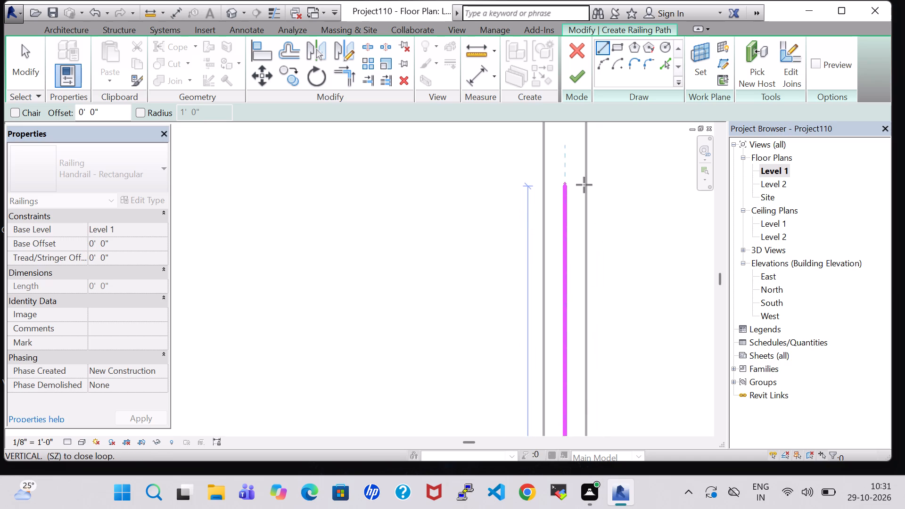
pyautogui.moveTo(584, 185); pyautogui.dragTo(568, 505, button='middle')
pyautogui.moveTo(568, 215); pyautogui.dragTo(539, 303, button='middle')
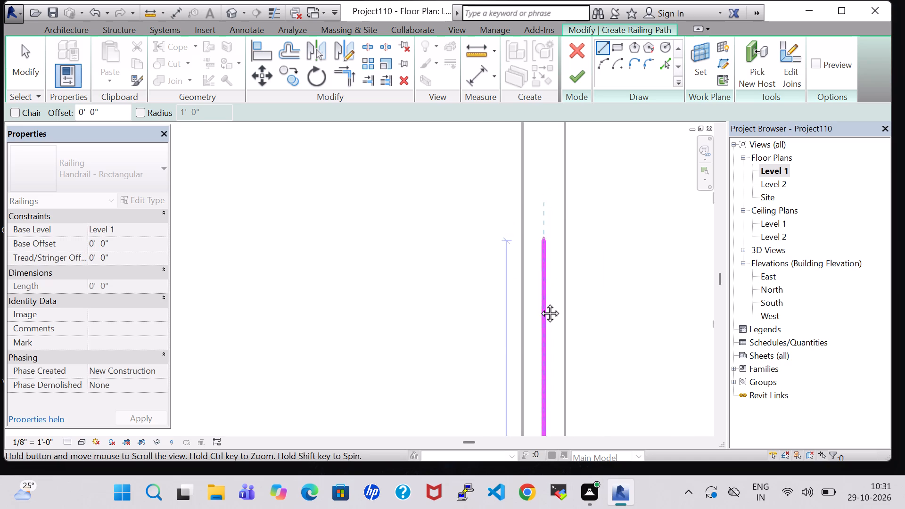
pyautogui.moveTo(539, 303); pyautogui.dragTo(525, 460, button='middle')
pyautogui.moveTo(519, 181); pyautogui.dragTo(535, 488, button='middle')
pyautogui.scroll(1, 535, 488)
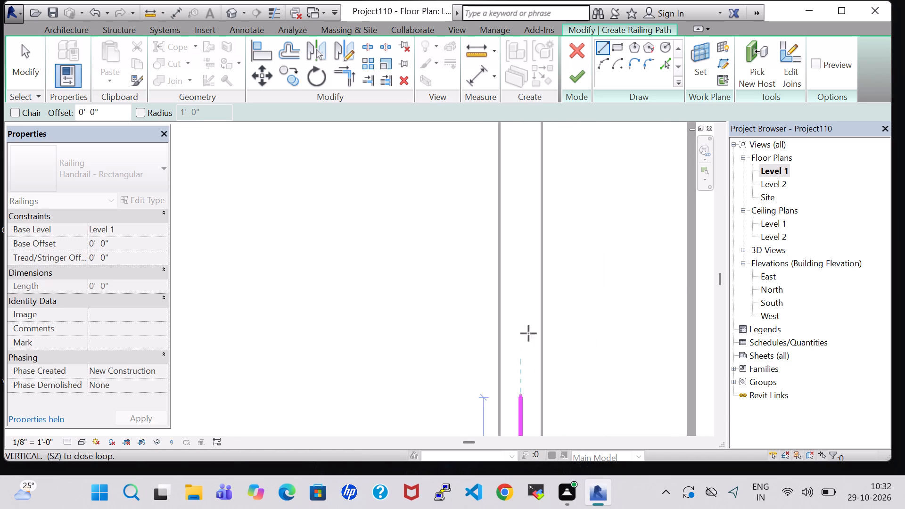
pyautogui.moveTo(540, 164); pyautogui.dragTo(547, 497, button='middle')
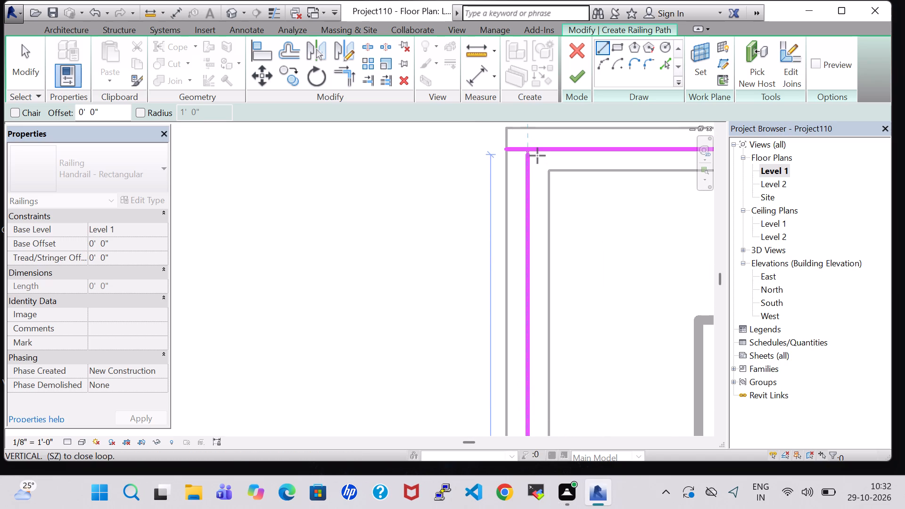
pyautogui.click(535, 153)
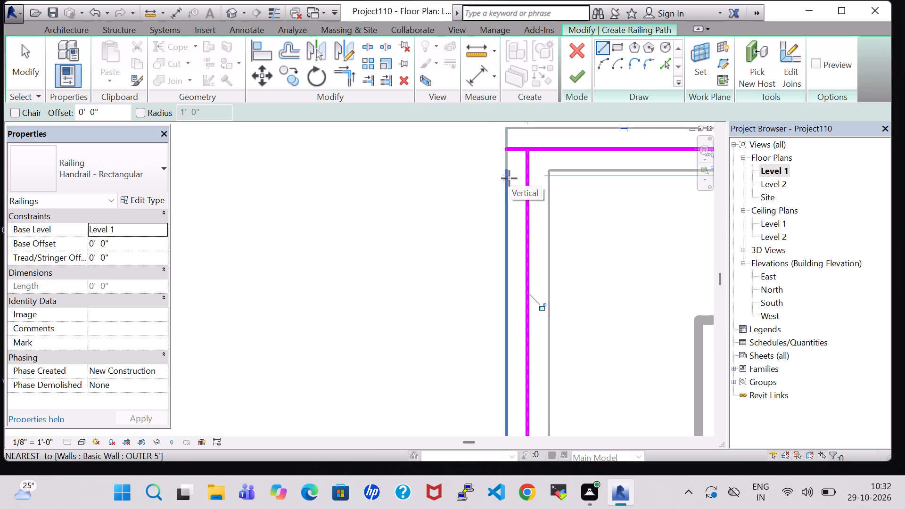
pyautogui.press('Escape')
pyautogui.press('Escape')
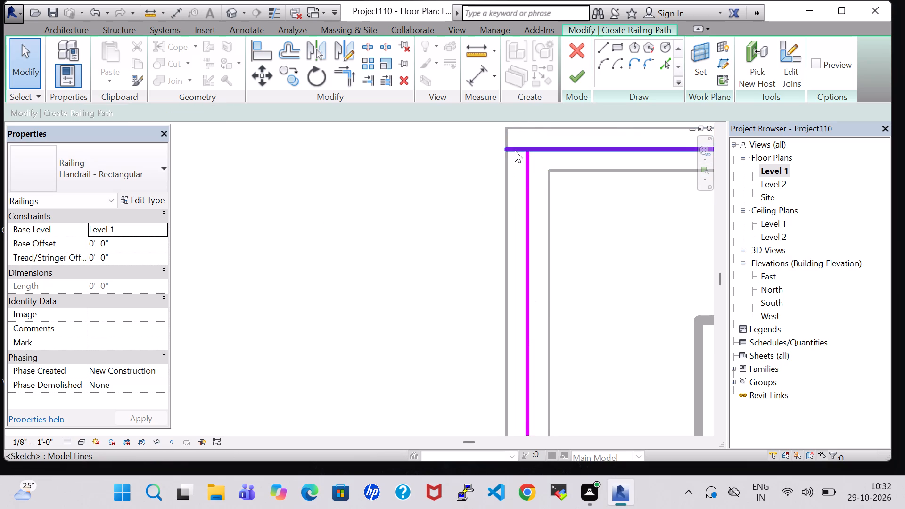
# Shorten the rear segment's overshooting end to meet the side-passage segment, making it 37' 0" long, and finish the railing path.
pyautogui.click(515, 150)
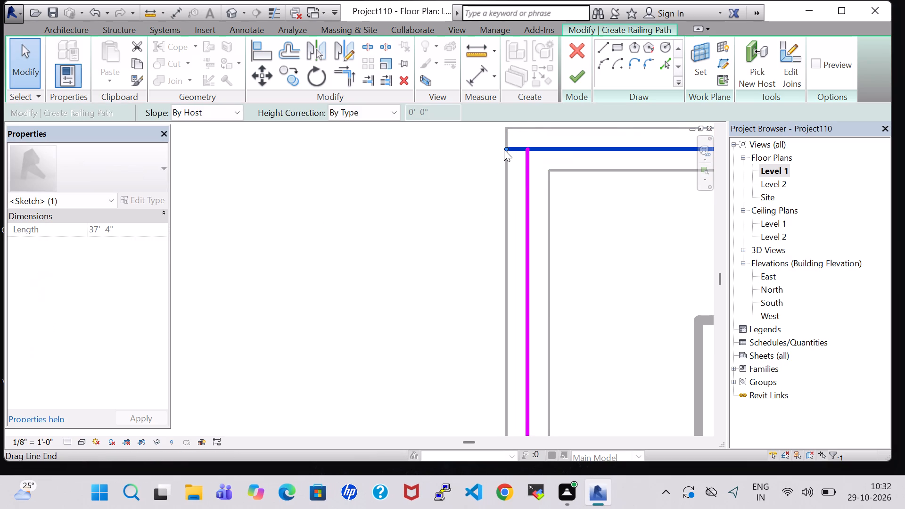
pyautogui.press('Right')
pyautogui.press('Right')
pyautogui.press('Right')
pyautogui.press('Right')
pyautogui.press('Right')
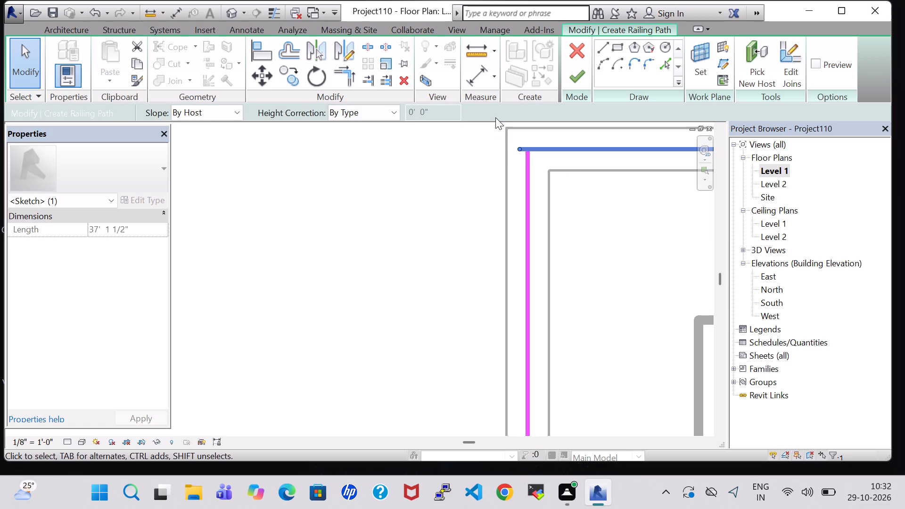
pyautogui.press('Right')
pyautogui.scroll(-5, 644, 262)
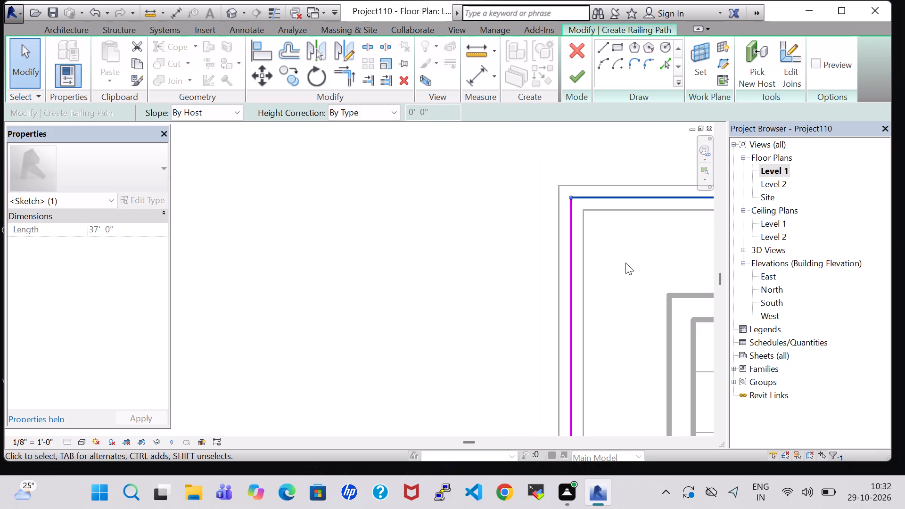
pyautogui.scroll(-2, 625, 263)
pyautogui.moveTo(625, 263); pyautogui.dragTo(159, 254, button='middle')
pyautogui.scroll(-4, 172, 253)
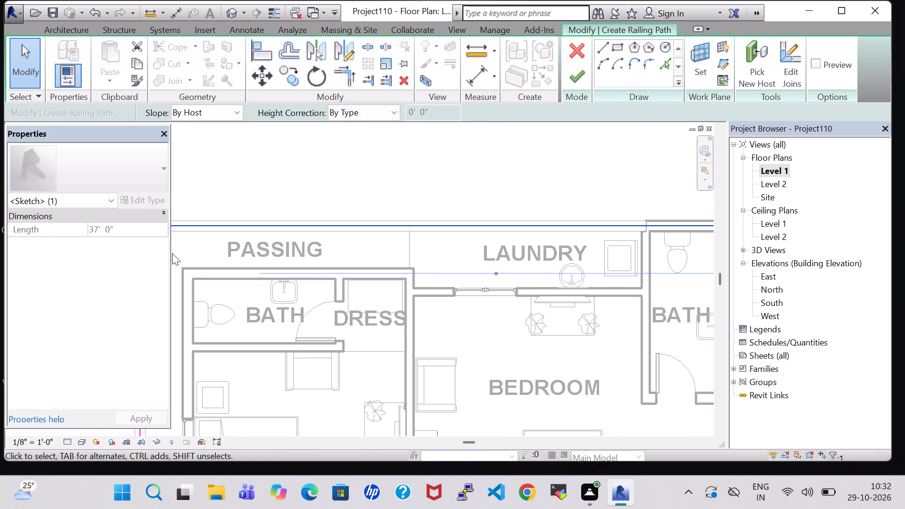
pyautogui.click(579, 76)
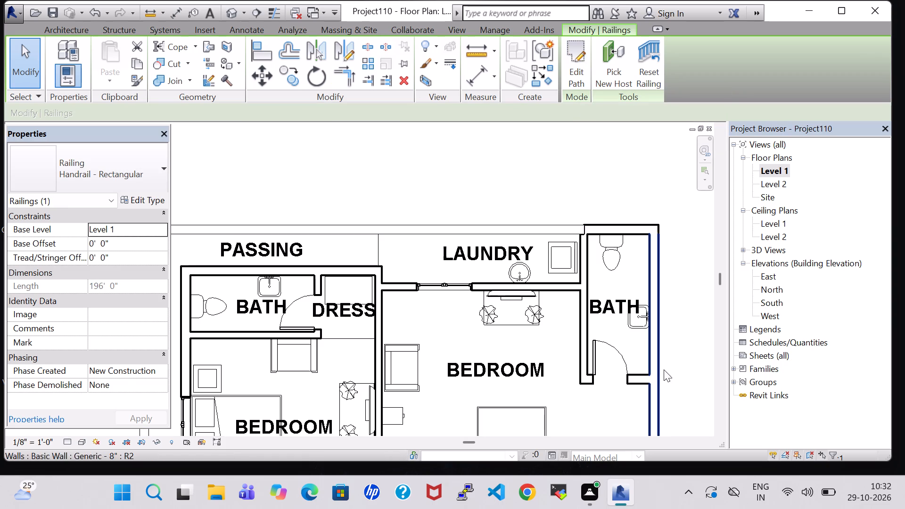
# Set the perimeter railing's base offset to 11' 0".
pyautogui.moveTo(666, 384); pyautogui.dragTo(639, 224, button='middle')
pyautogui.moveTo(655, 334); pyautogui.dragTo(641, 287, button='middle')
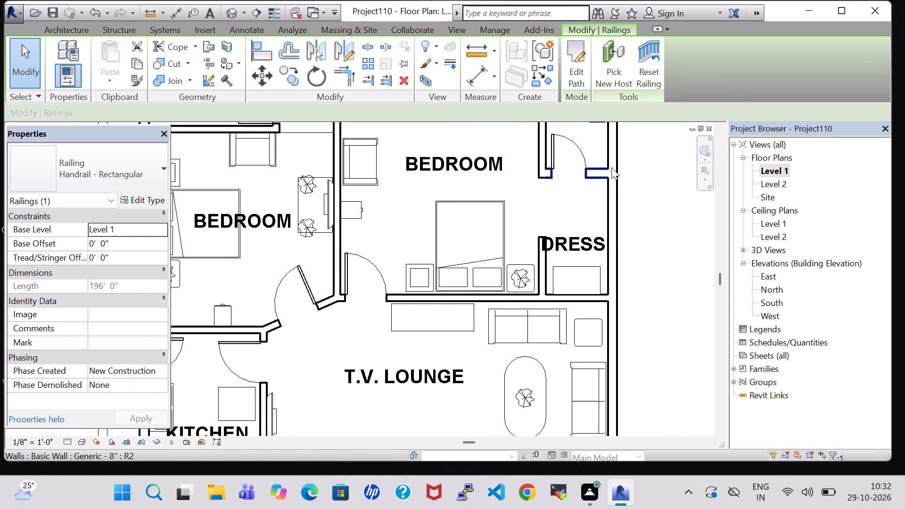
pyautogui.scroll(-2, 620, 185)
pyautogui.scroll(-5, 666, 338)
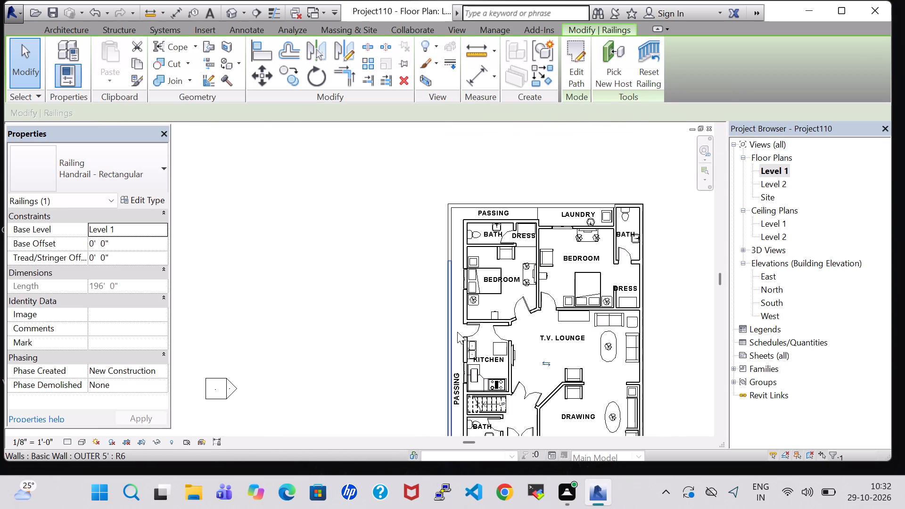
pyautogui.scroll(7, 613, 235)
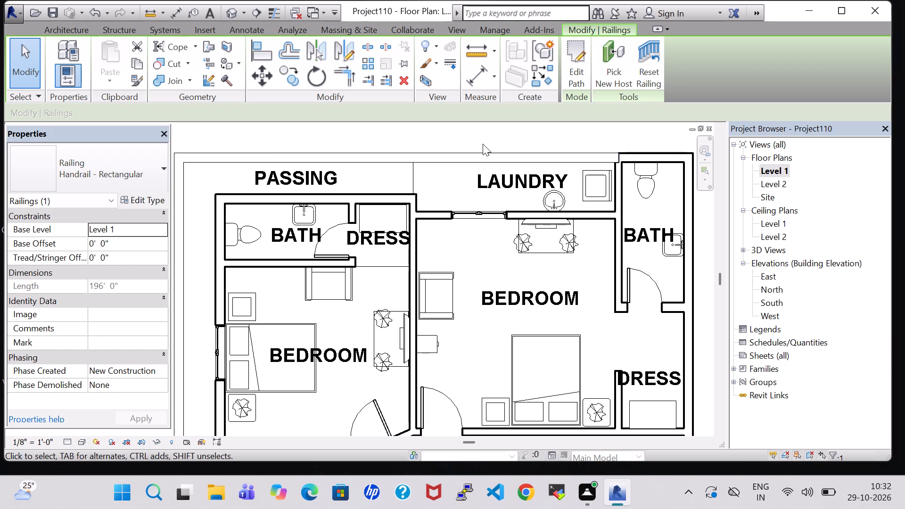
pyautogui.click(488, 152)
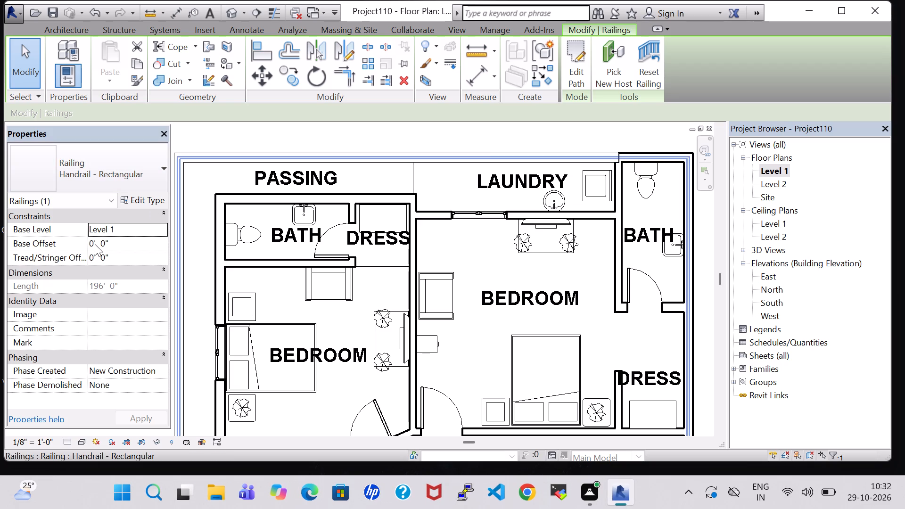
pyautogui.click(95, 244)
pyautogui.press('BackSpace')
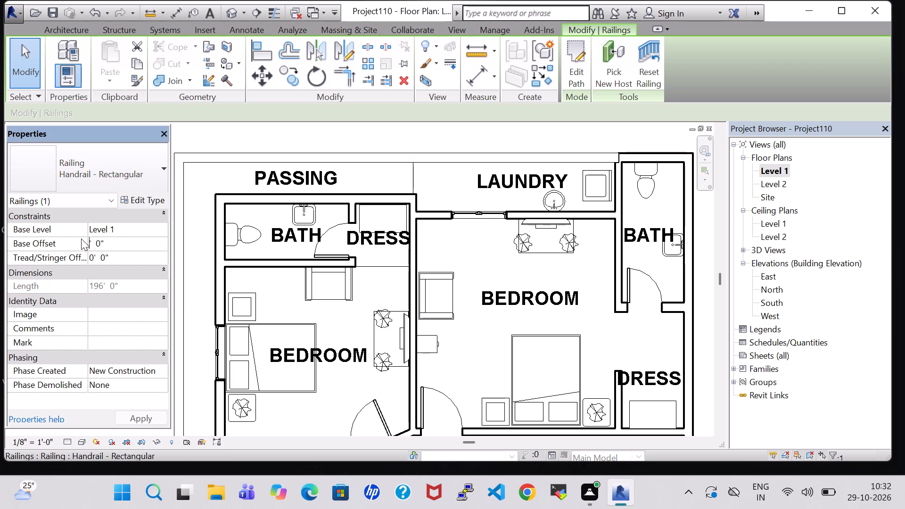
pyautogui.write('11')
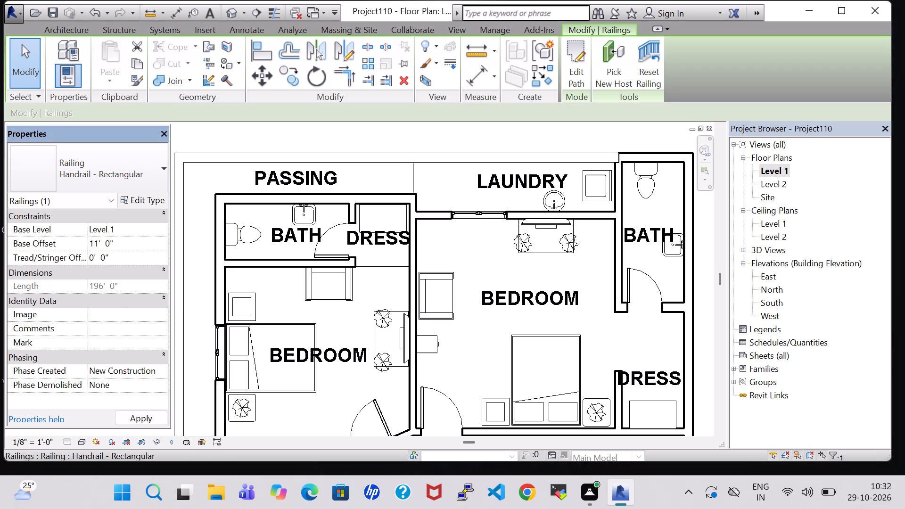
# Change the perimeter railing's type to Glass Panel - Bottom Fill.
pyautogui.click(113, 173)
pyautogui.scroll(4, 120, 233)
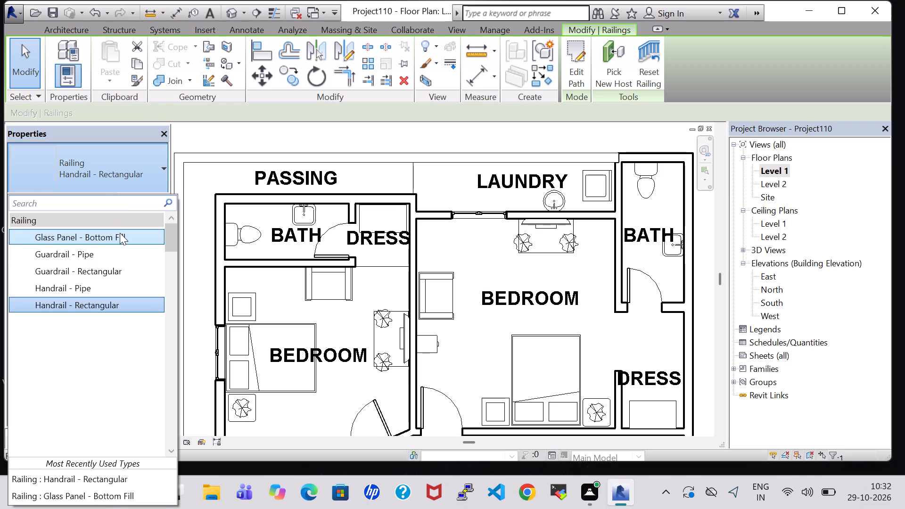
pyautogui.click(120, 233)
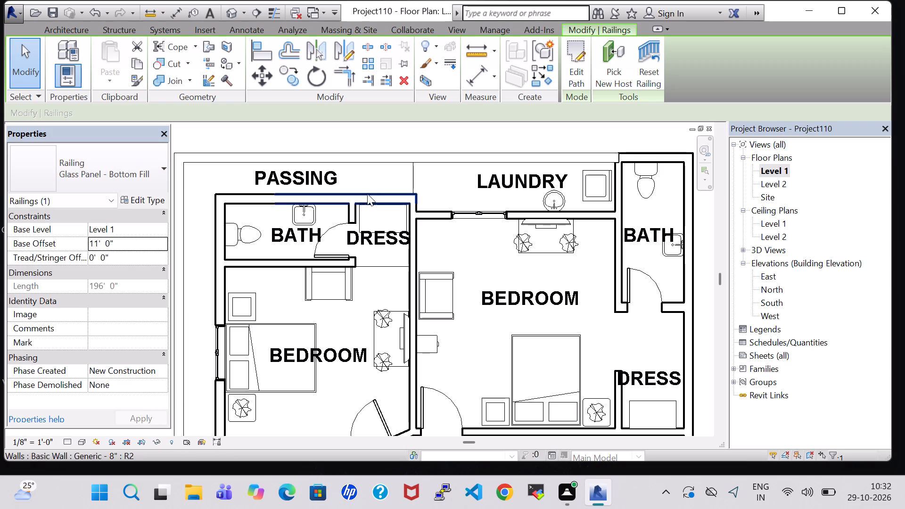
pyautogui.click(405, 138)
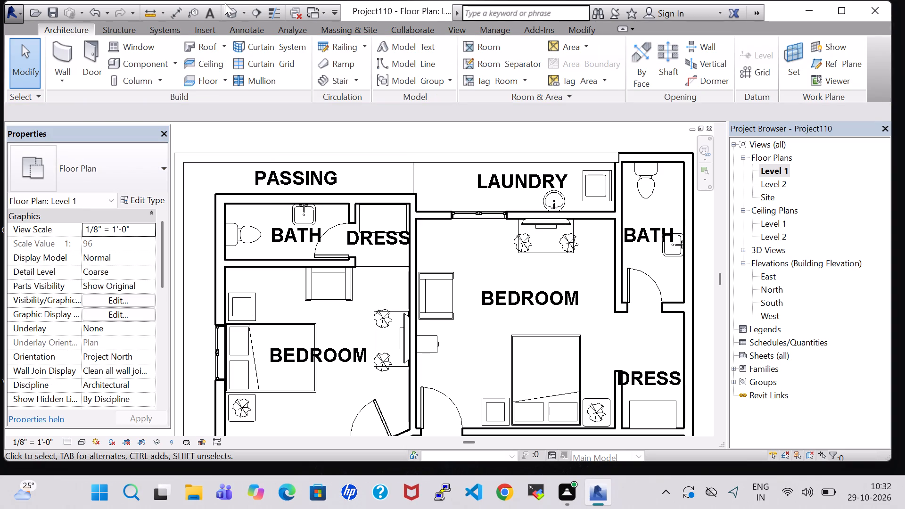
# Examine the glass railing around the roof edge in the 3D view, from above, the front and the side-passage corner.
pyautogui.click(226, 14)
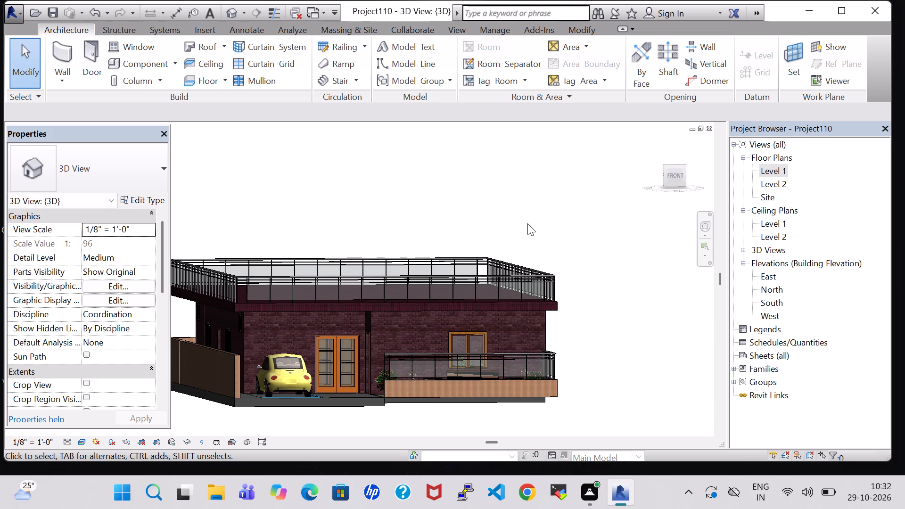
pyautogui.keyDown('shift'); pyautogui.moveTo(353, 184); pyautogui.dragTo(343, 275, button='middle'); pyautogui.keyUp('shift')
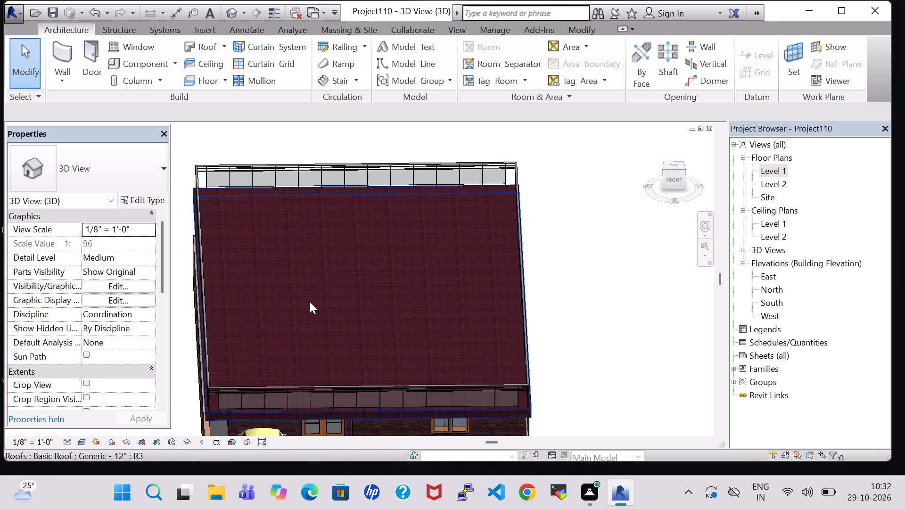
pyautogui.keyDown('shift'); pyautogui.moveTo(310, 302); pyautogui.dragTo(431, 257, button='middle'); pyautogui.keyUp('shift')
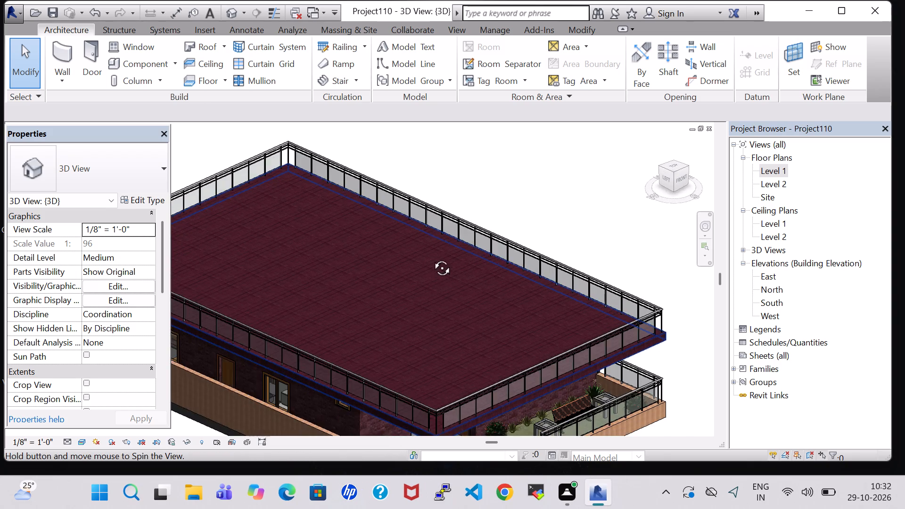
pyautogui.keyDown('shift'); pyautogui.moveTo(431, 257); pyautogui.dragTo(303, 179, button='middle'); pyautogui.keyUp('shift')
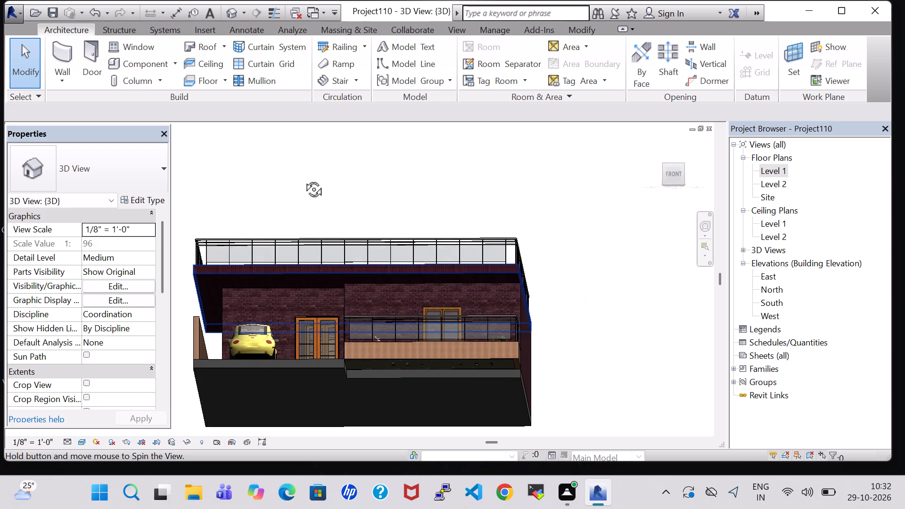
pyautogui.moveTo(571, 236); pyautogui.dragTo(580, 300, button='middle')
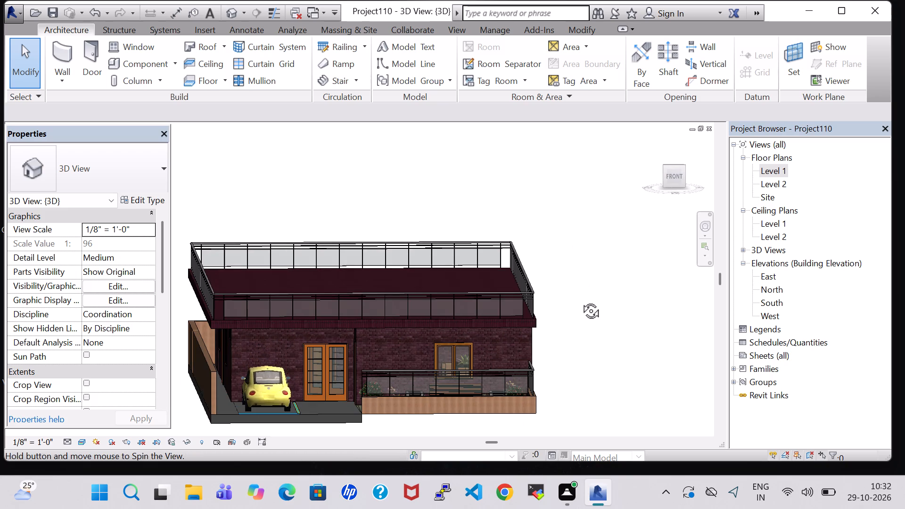
pyautogui.moveTo(579, 335); pyautogui.dragTo(568, 261, button='middle')
pyautogui.moveTo(570, 298); pyautogui.dragTo(570, 296, button='middle')
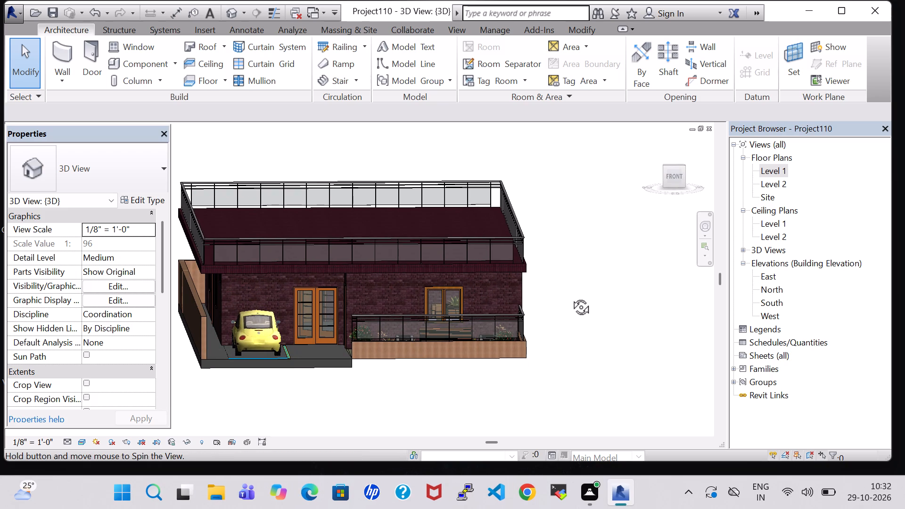
pyautogui.moveTo(570, 296); pyautogui.dragTo(569, 266, button='middle')
pyautogui.moveTo(567, 262); pyautogui.dragTo(567, 304, button='middle')
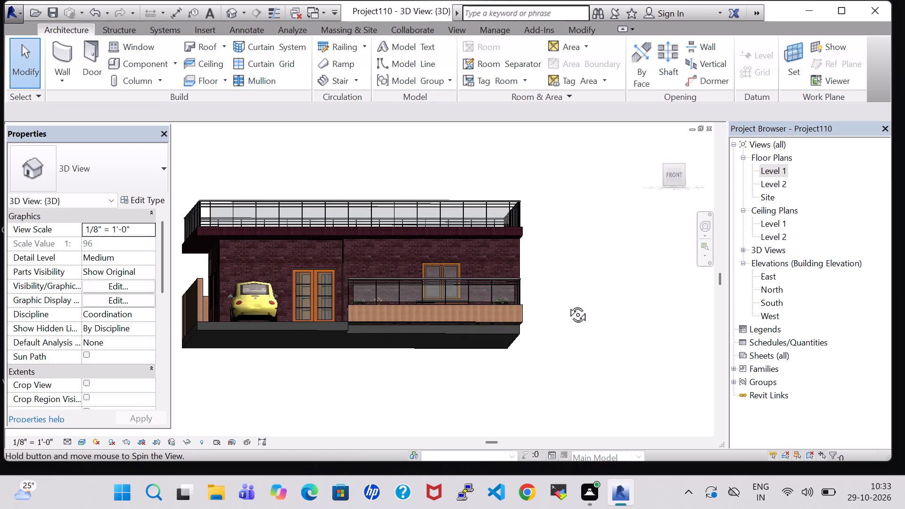
pyautogui.moveTo(567, 304); pyautogui.dragTo(567, 307, button='middle')
pyautogui.moveTo(567, 307); pyautogui.dragTo(615, 322, button='middle')
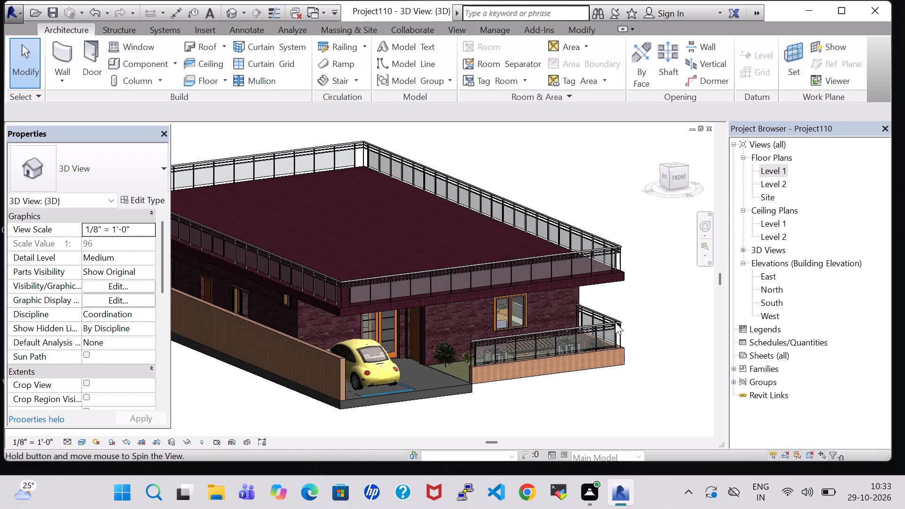
pyautogui.moveTo(614, 322); pyautogui.dragTo(610, 286, button='middle')
pyautogui.moveTo(488, 378); pyautogui.dragTo(496, 381, button='middle')
pyautogui.moveTo(491, 380); pyautogui.dragTo(467, 394, button='middle')
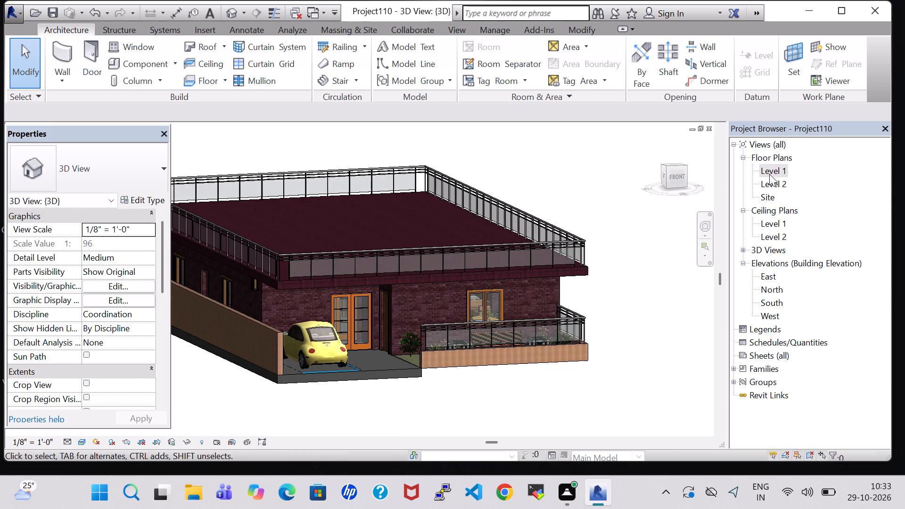
# Return to the Level 1 floor plan to look over the whole house layout.
pyautogui.doubleClick(769, 174)
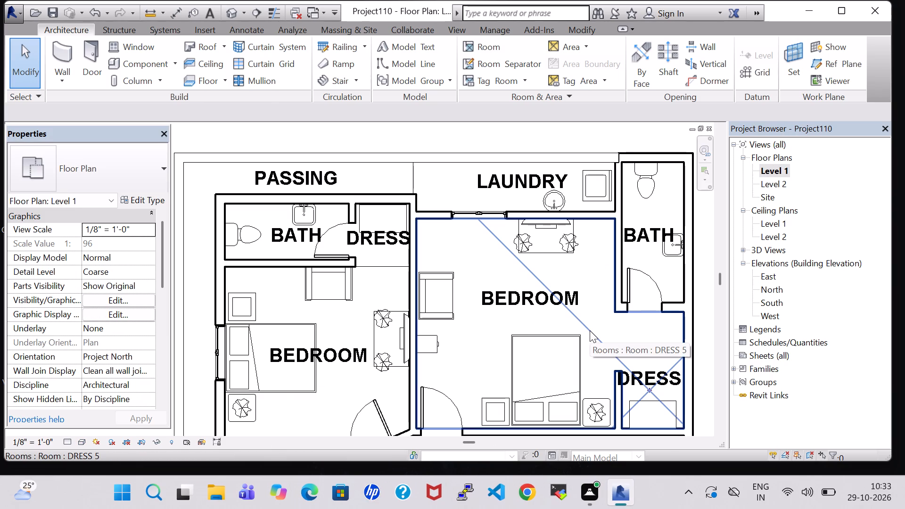
pyautogui.scroll(-7, 490, 355)
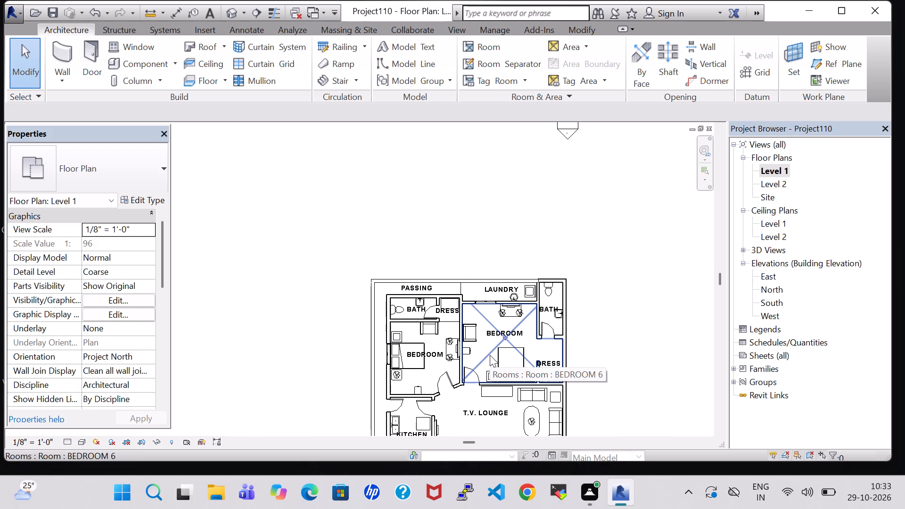
pyautogui.scroll(-3, 490, 355)
pyautogui.moveTo(607, 418); pyautogui.dragTo(593, 246, button='middle')
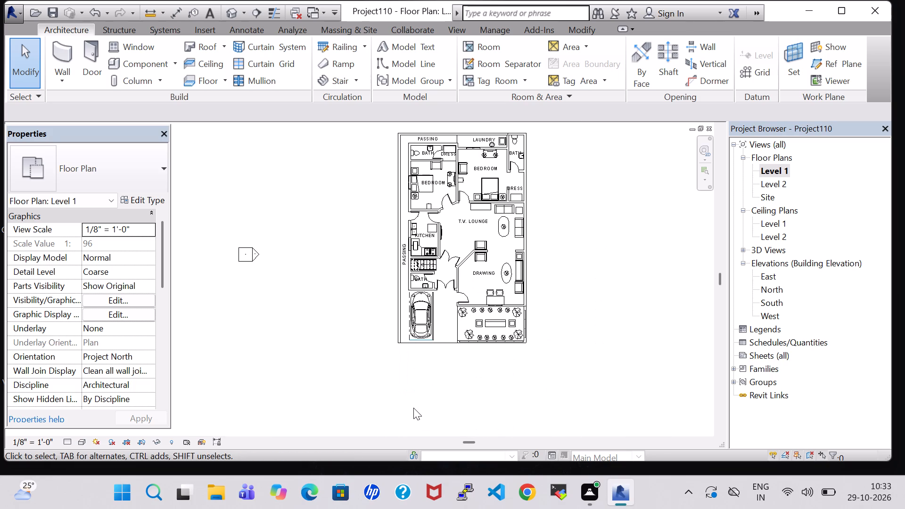
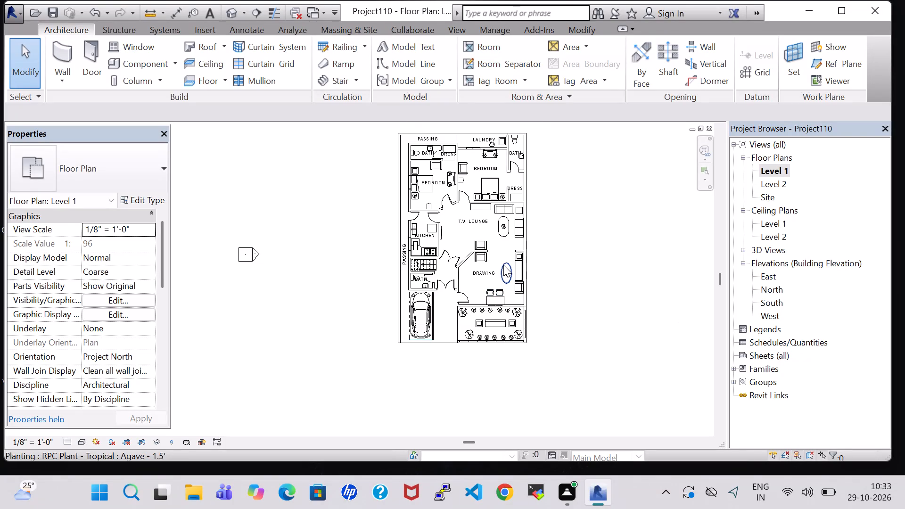
# Examine the room layout in the Level 1 floor plan and the finished house front in the 3D view.
pyautogui.scroll(5, 503, 265)
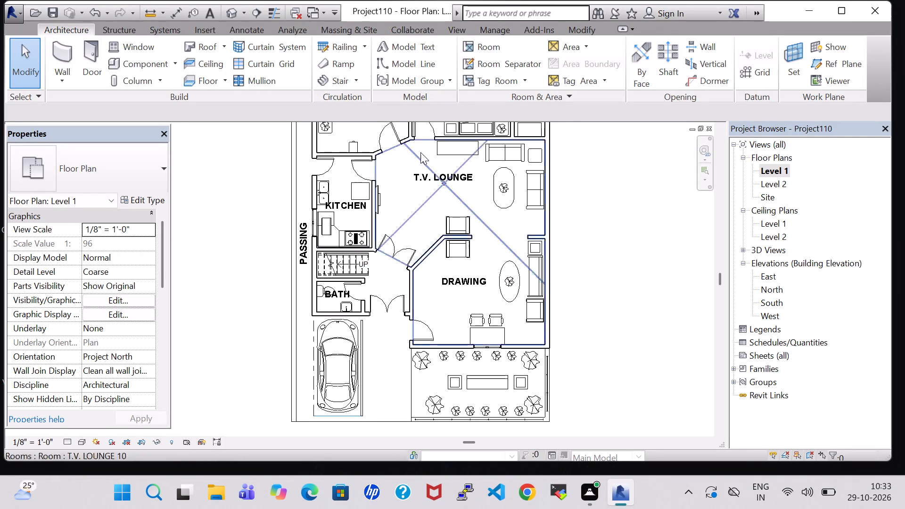
pyautogui.moveTo(381, 189); pyautogui.dragTo(432, 312, button='middle')
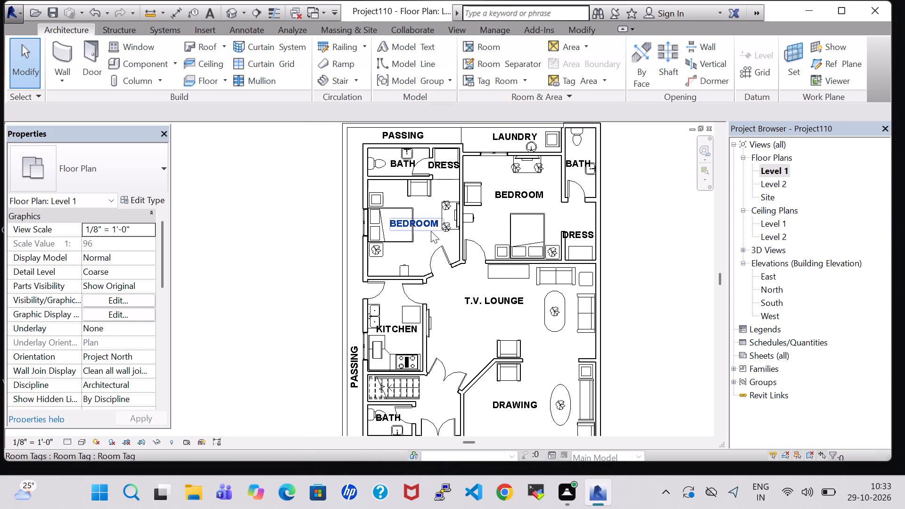
pyautogui.scroll(-3, 434, 229)
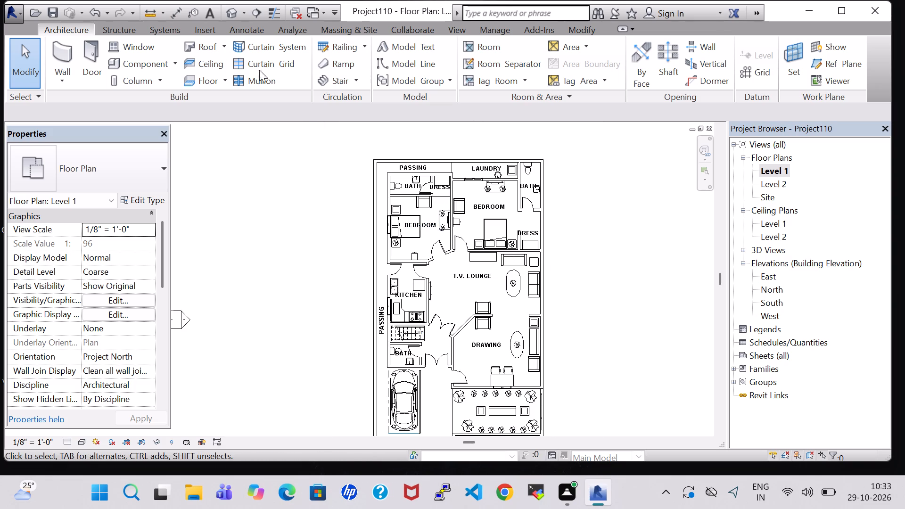
pyautogui.click(233, 15)
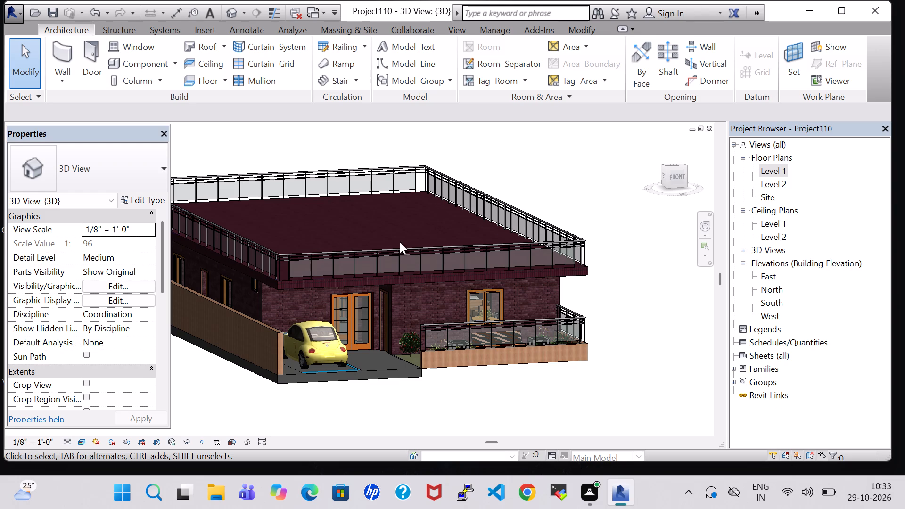
pyautogui.moveTo(634, 364); pyautogui.dragTo(631, 342, button='middle')
pyautogui.moveTo(631, 342); pyautogui.dragTo(587, 344, button='middle')
pyautogui.moveTo(493, 407); pyautogui.dragTo(584, 386, button='middle')
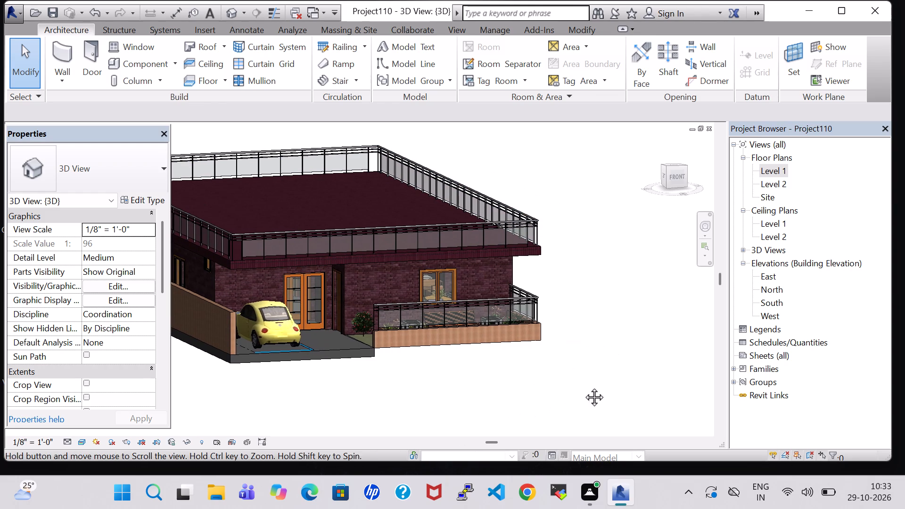
pyautogui.moveTo(584, 386); pyautogui.dragTo(601, 384, button='middle')
pyautogui.moveTo(475, 345); pyautogui.dragTo(461, 348, button='middle')
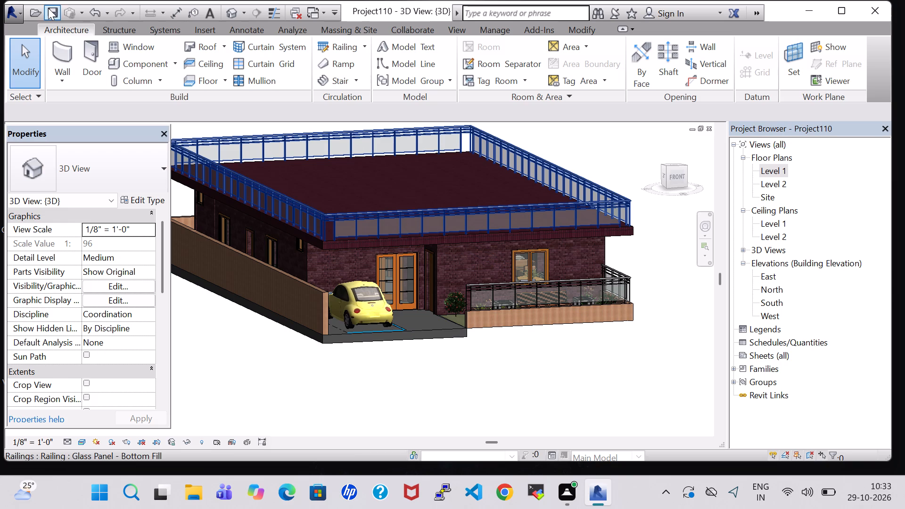
# Save the house project.
pyautogui.click(48, 8)
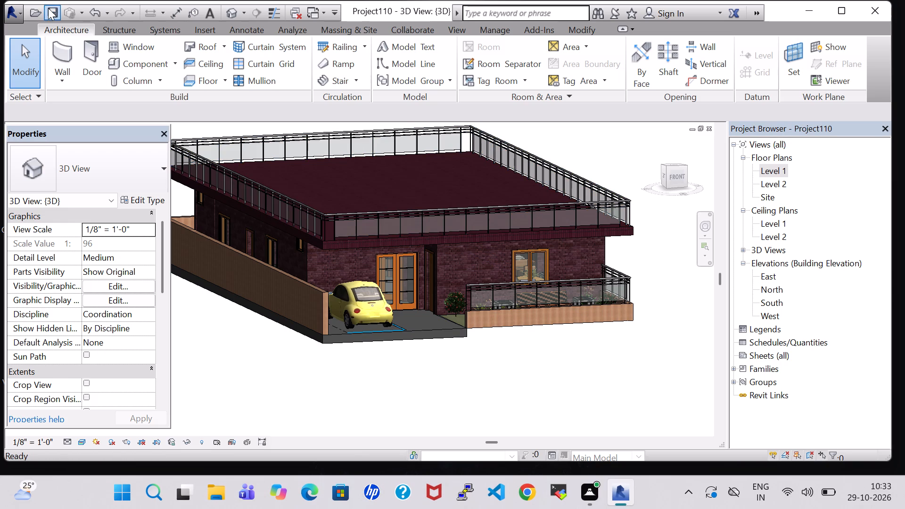
# Export the model as an IFC 2x3 file named Project110 into the work folder on the Desktop.
pyautogui.click(19, 4)
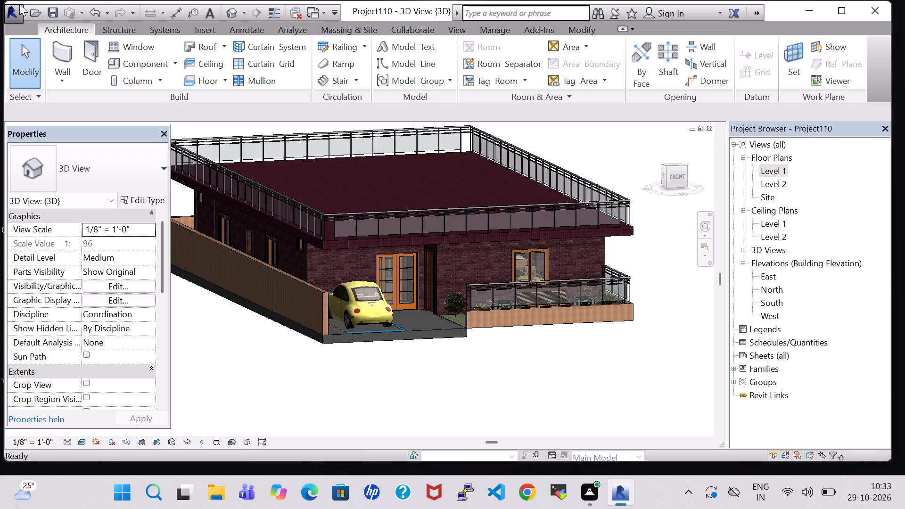
pyautogui.click(18, 8)
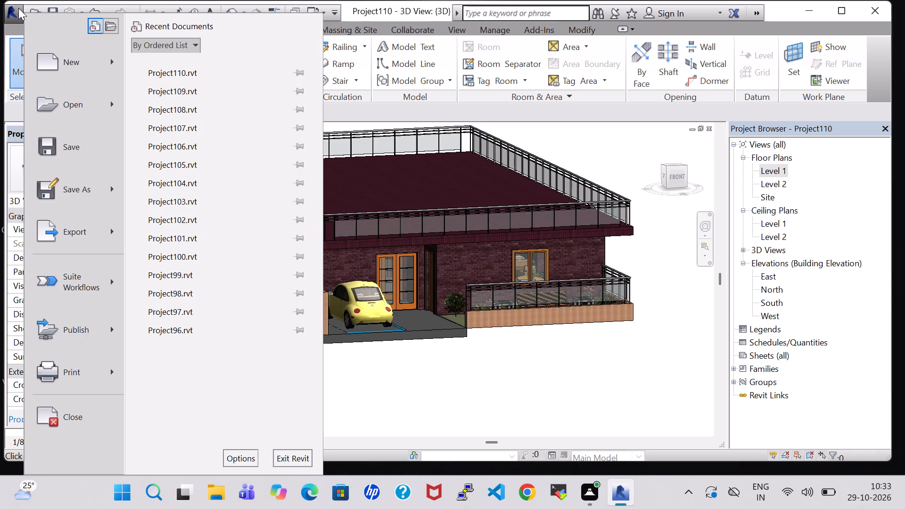
pyautogui.click(84, 229)
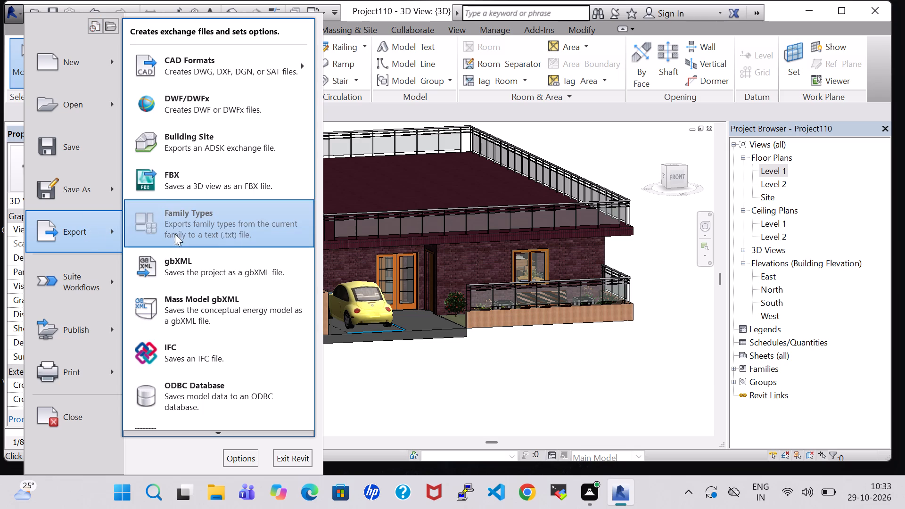
pyautogui.click(214, 349)
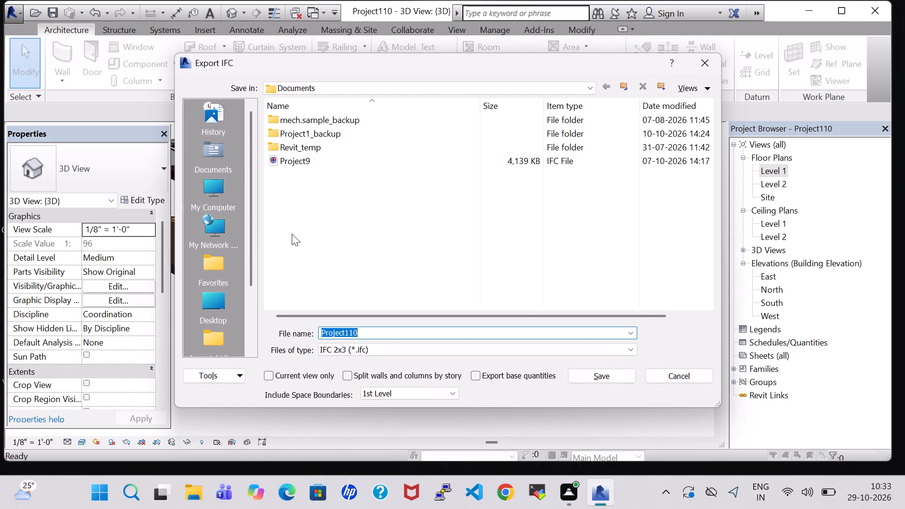
pyautogui.doubleClick(209, 309)
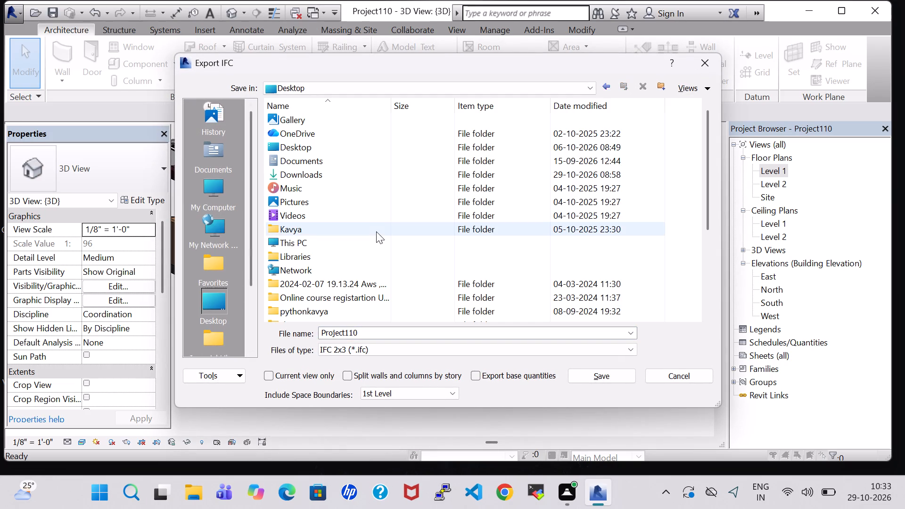
pyautogui.scroll(-2, 332, 306)
pyautogui.doubleClick(313, 293)
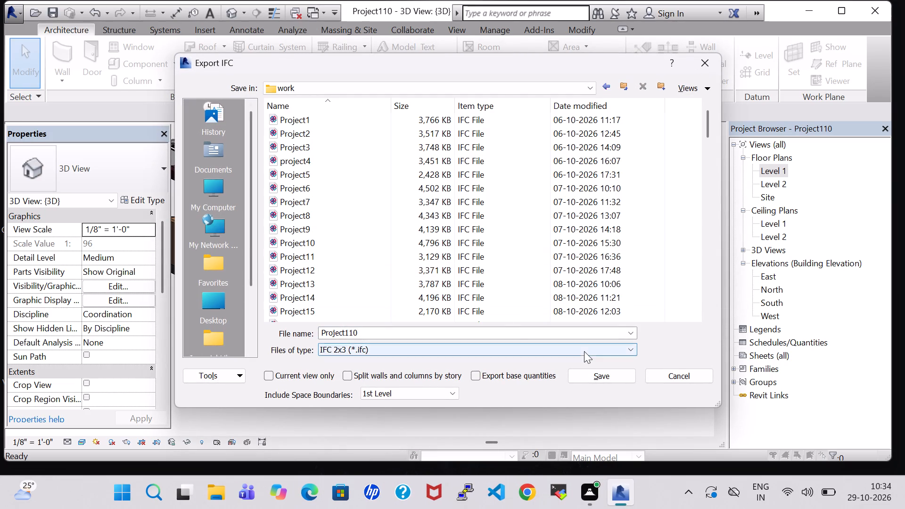
pyautogui.moveTo(709, 132); pyautogui.dragTo(725, 328)
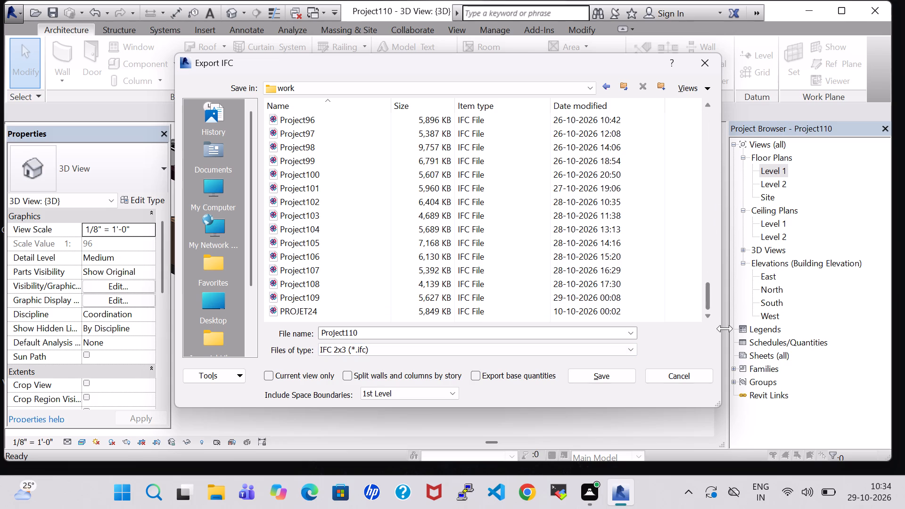
pyautogui.click(607, 376)
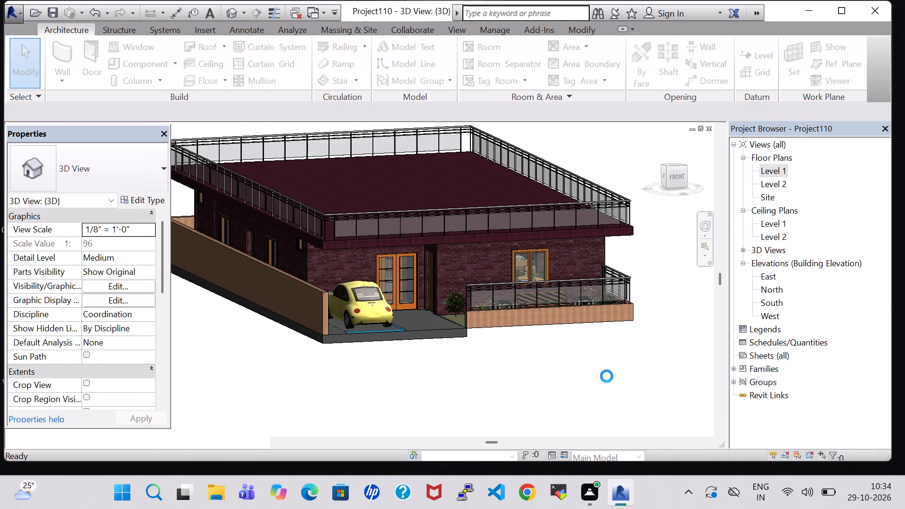